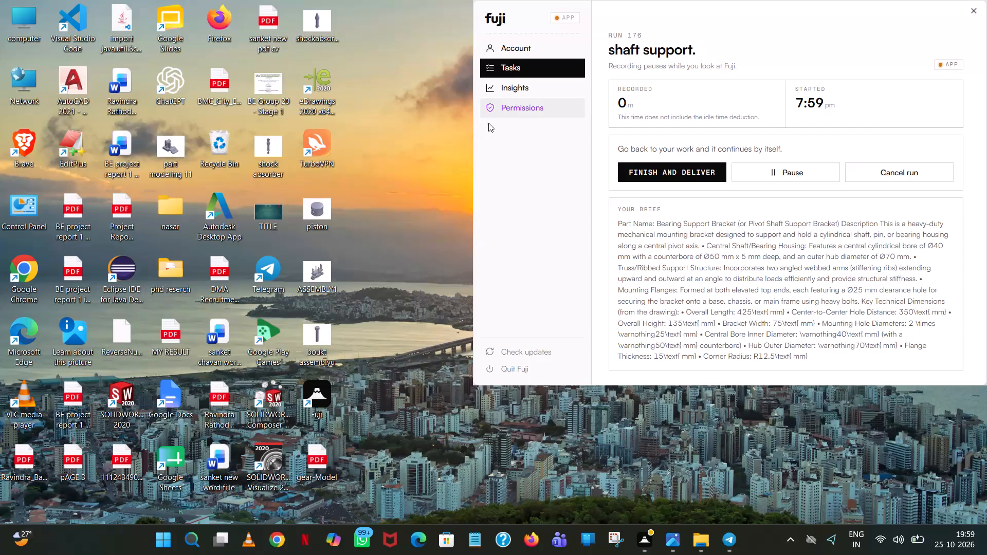
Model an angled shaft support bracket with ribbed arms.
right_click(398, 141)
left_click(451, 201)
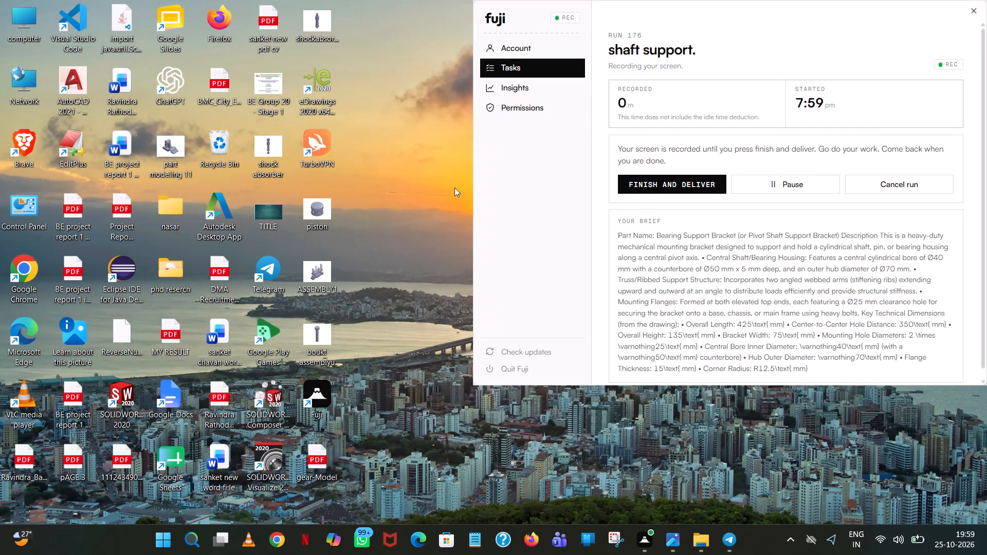
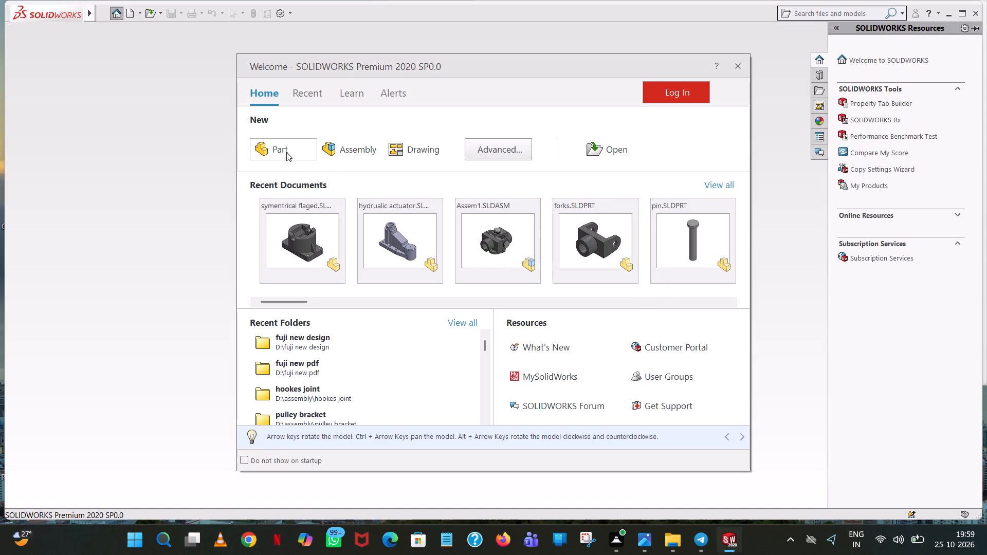
Create a new part document.
double_click(286, 150)
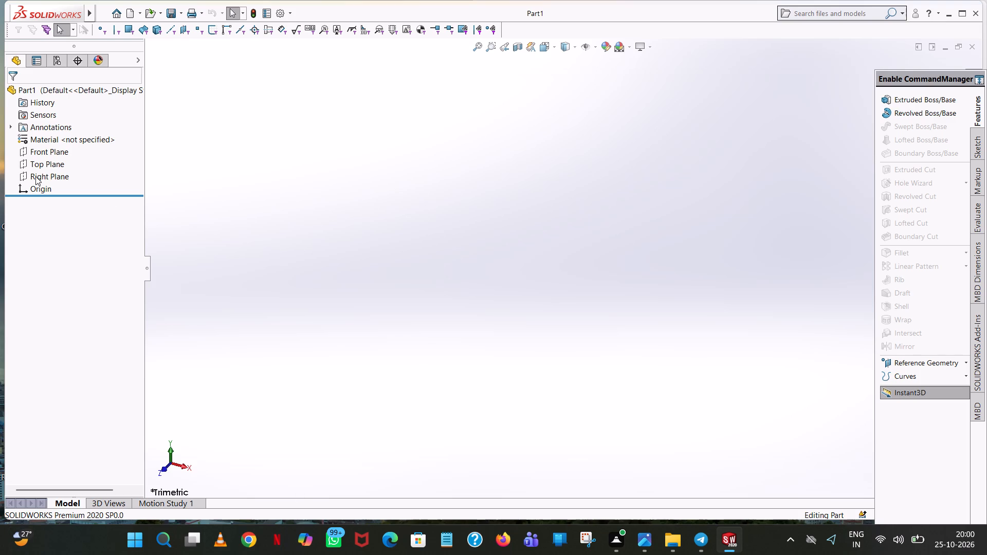
On the Front Plane, sketch a horizontal line from the origin along positive X with a length of 165/2 (82.50 mm).
left_click(56, 156)
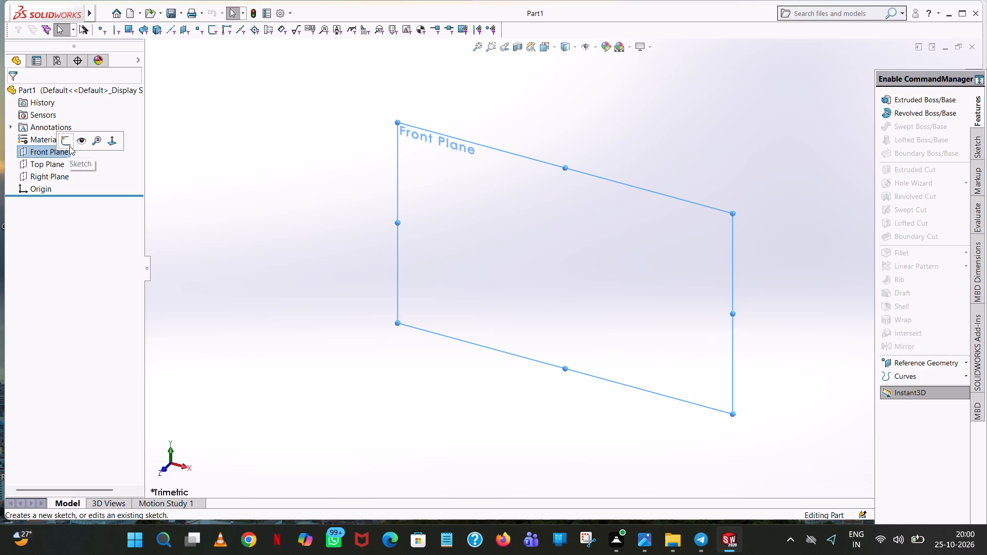
left_click(69, 145)
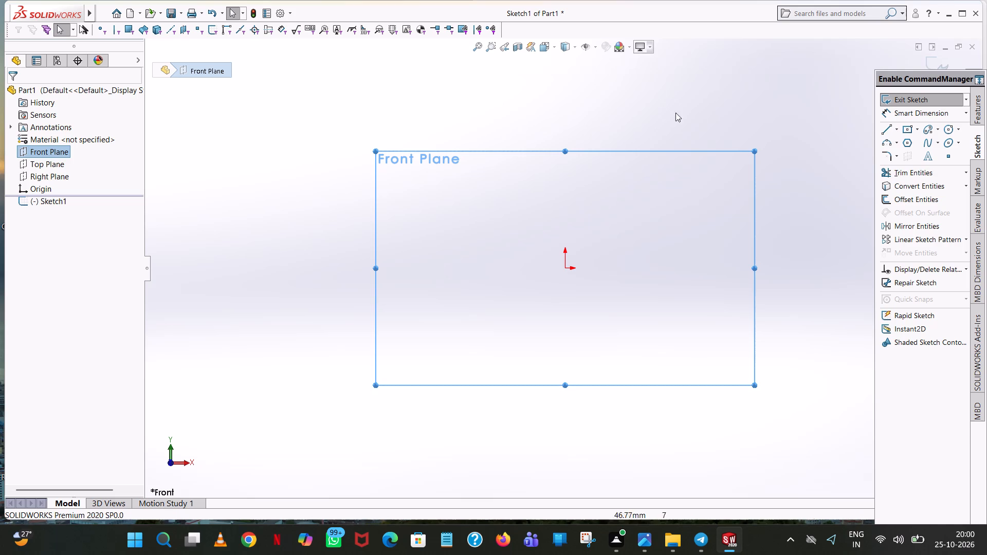
left_click(883, 125)
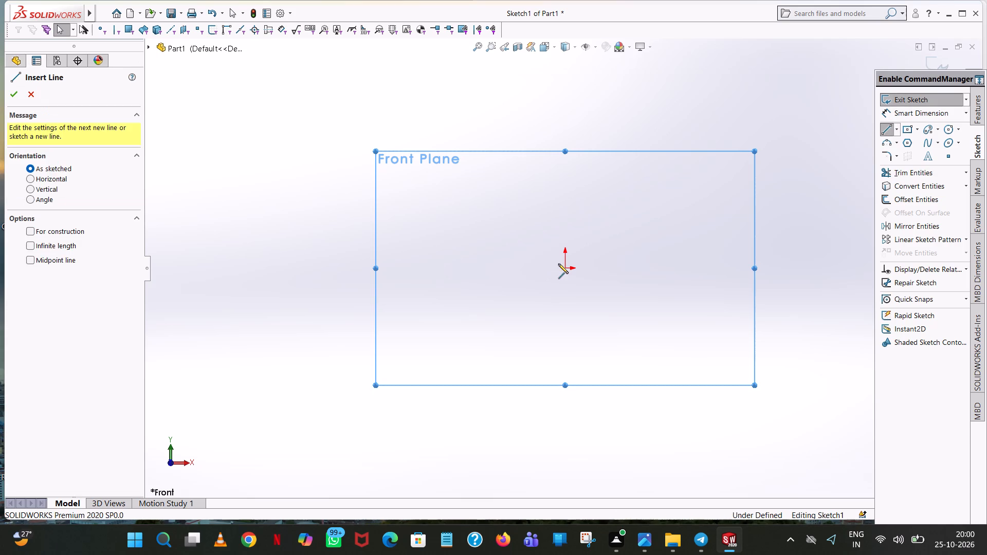
left_click(564, 270)
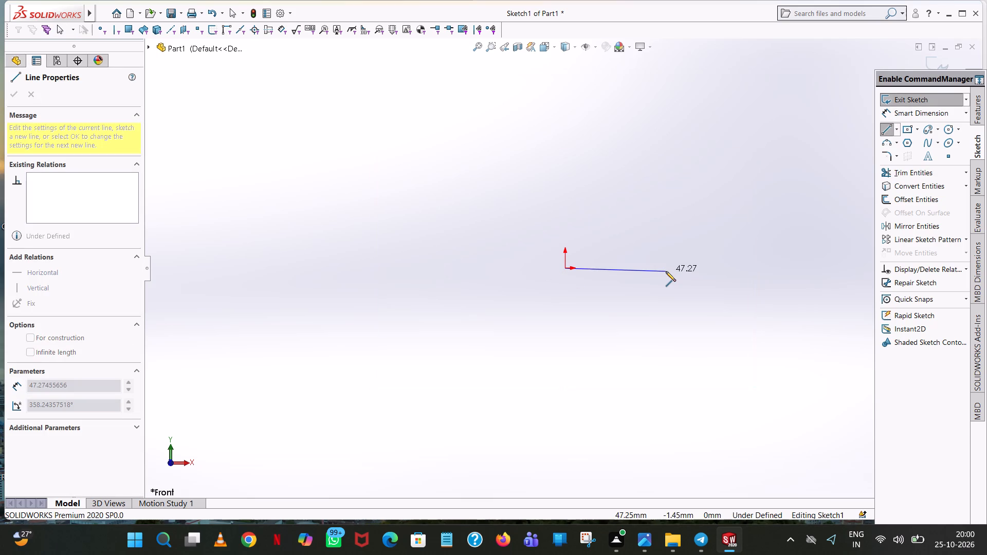
left_click(714, 268)
type("165/2")
key("Return")
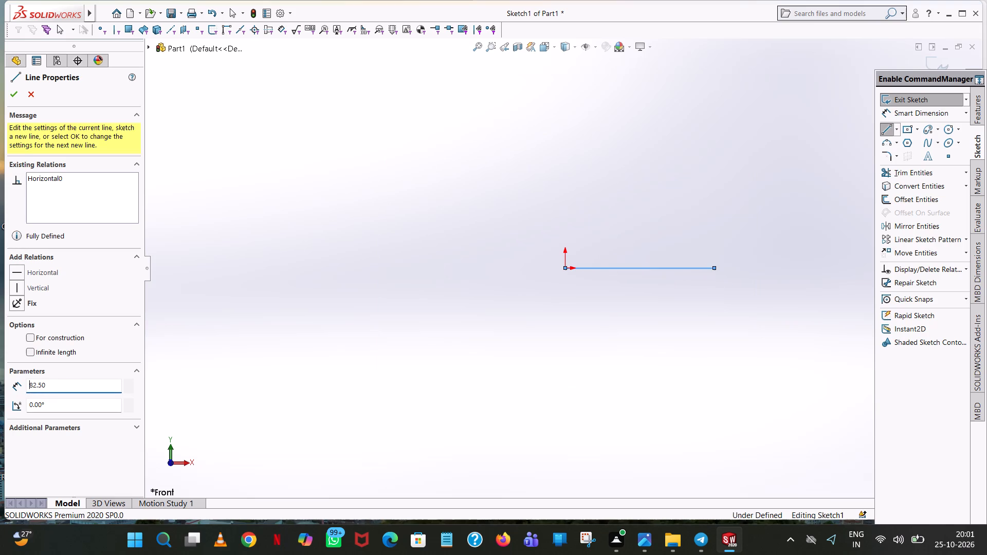
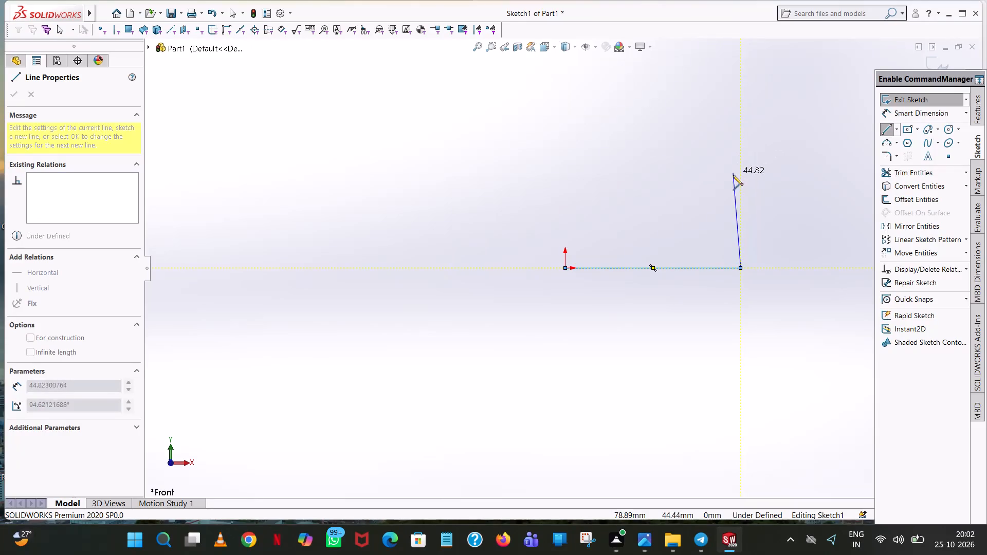
Sketch a 30 mm vertical line up from the base line's free end and a 165 mm horizontal line from its top toward negative X.
left_click(961, 9)
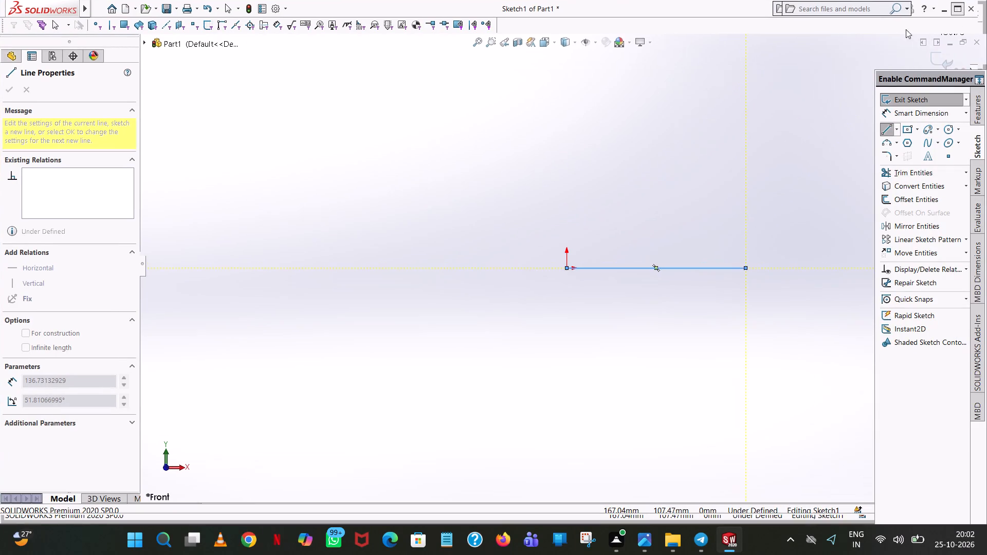
left_click(745, 123)
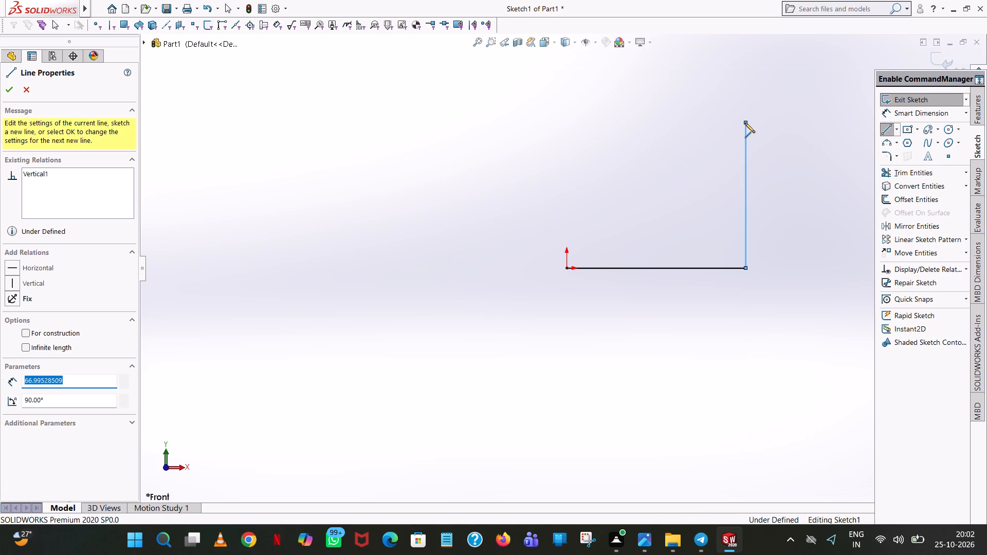
type("30")
key("Return")
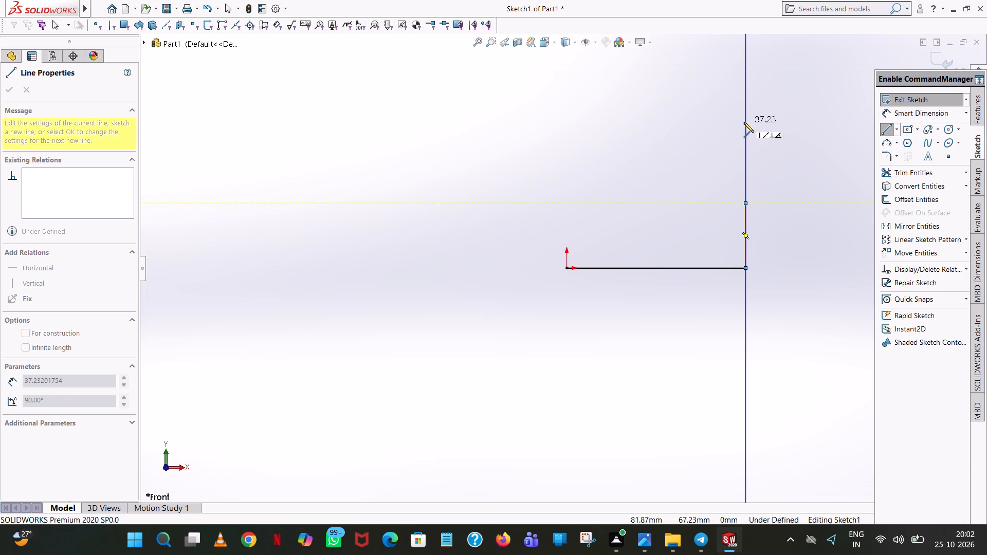
left_click(445, 203)
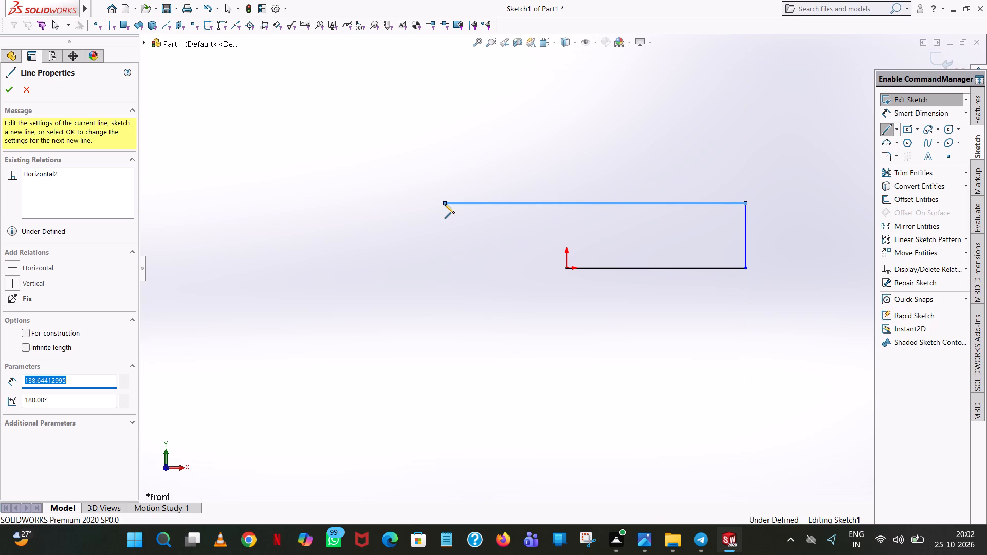
type("165")
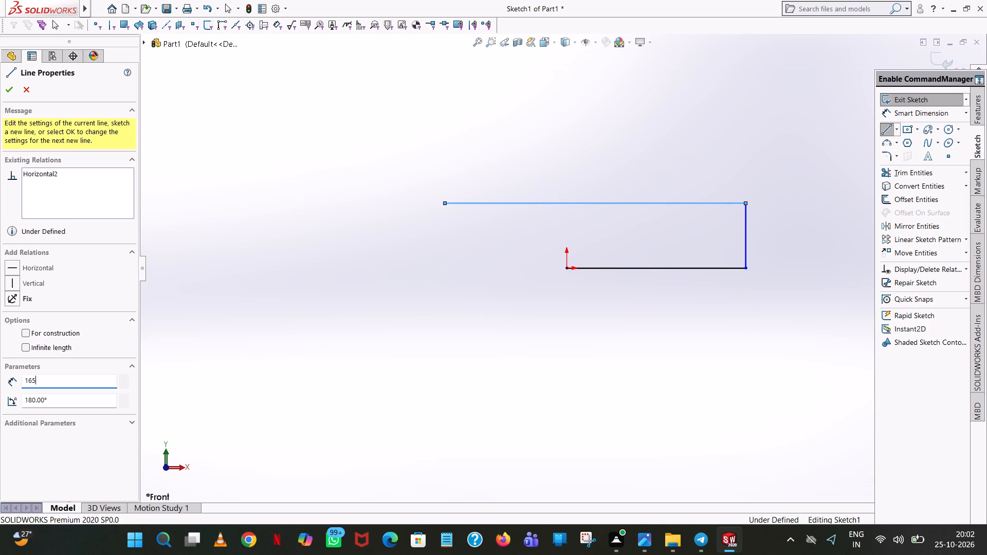
key("Return")
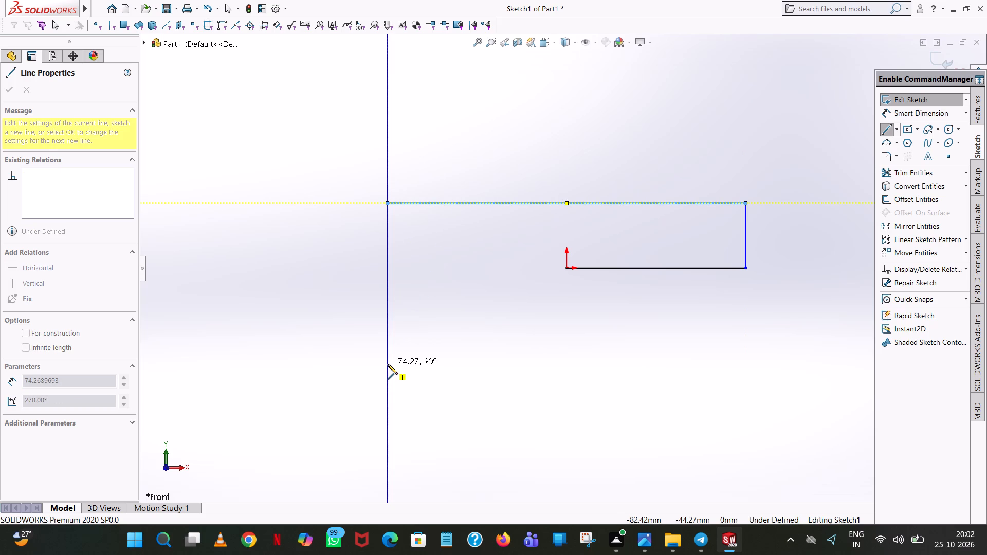
Sketch a vertical line down from the free end of the 165 mm line and set its length to 60 mm.
left_click(388, 364)
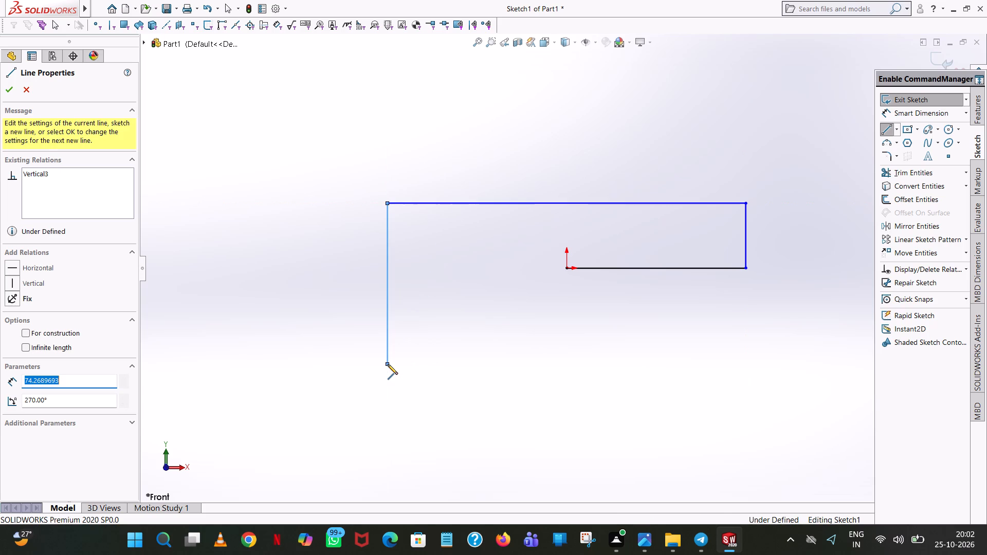
type("60")
key("Return")
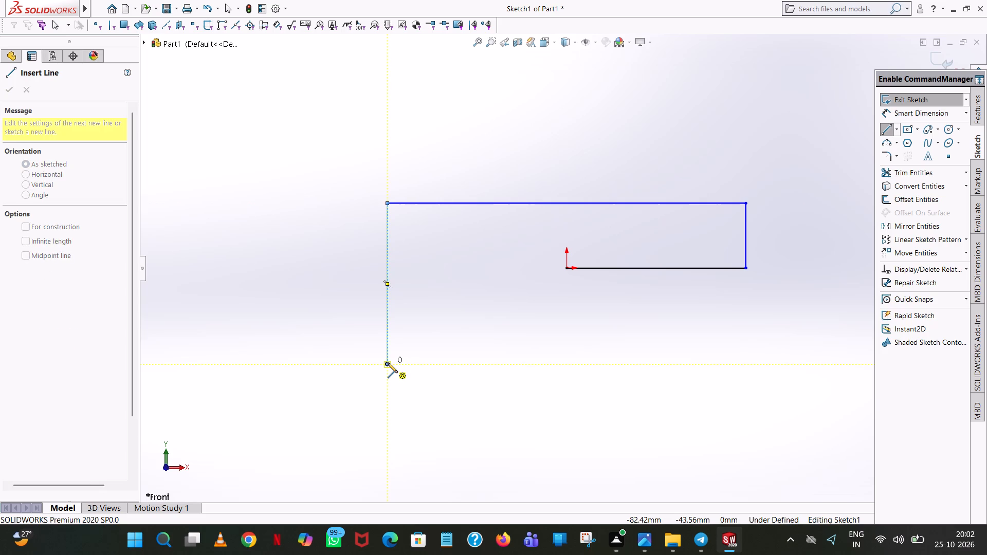
right_click(388, 363)
left_click(402, 366)
left_click(387, 334)
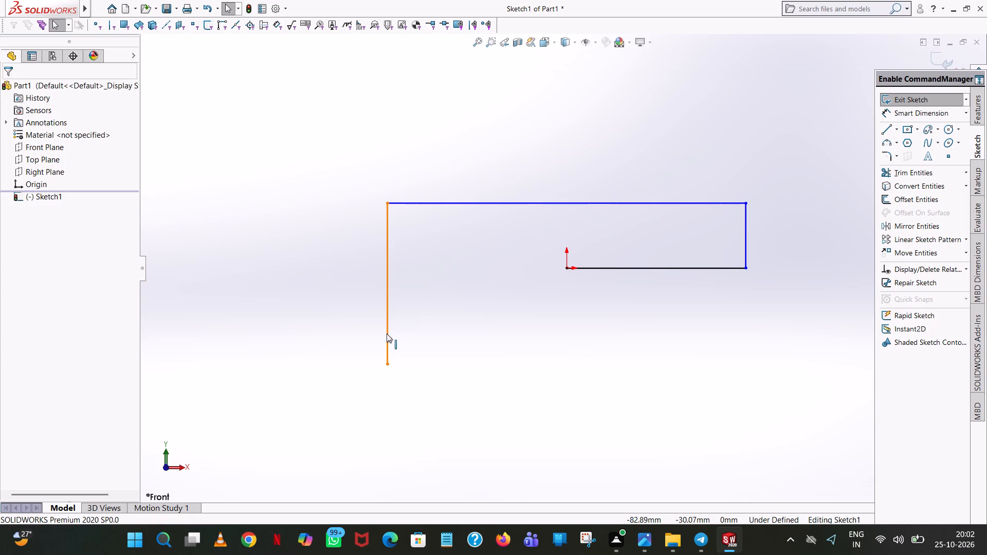
type("60")
key("Return")
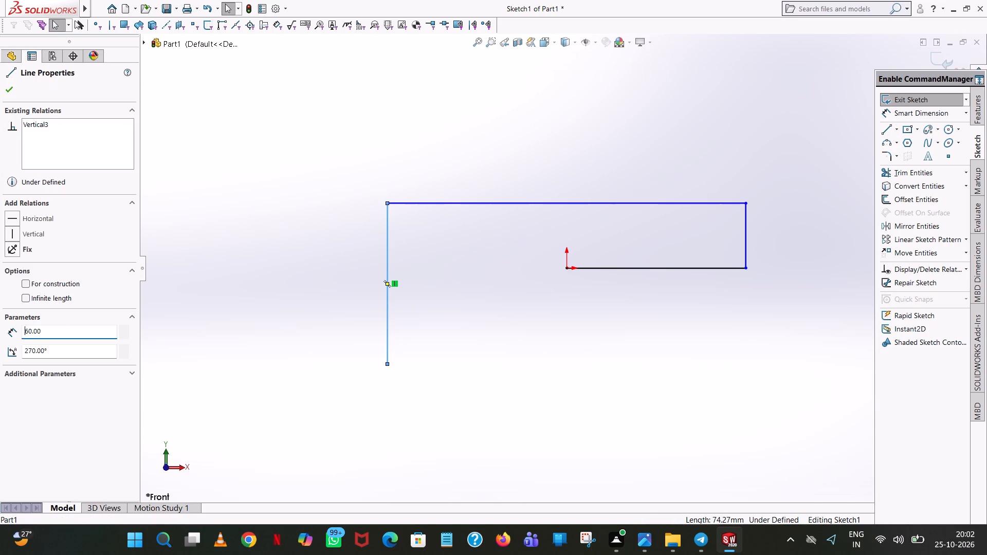
left_click(631, 148)
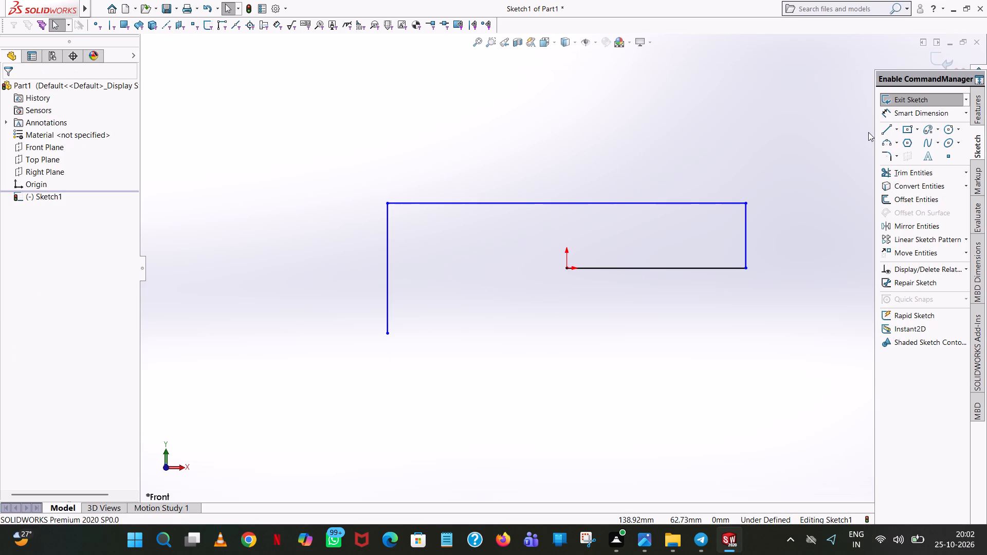
Close the rectangle with a 165 mm horizontal bottom line and a 30 mm vertical line up to the origin line's end.
left_click(886, 131)
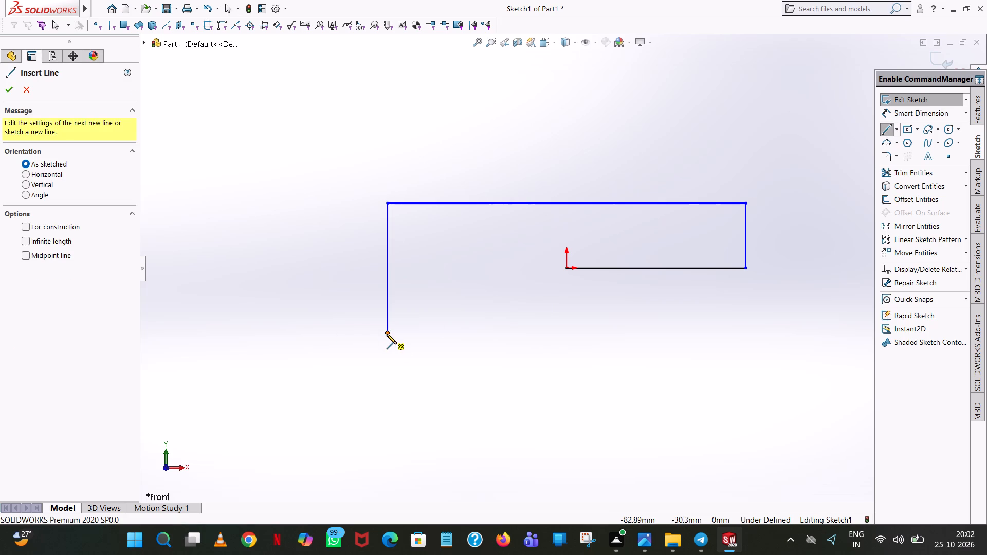
left_click(387, 334)
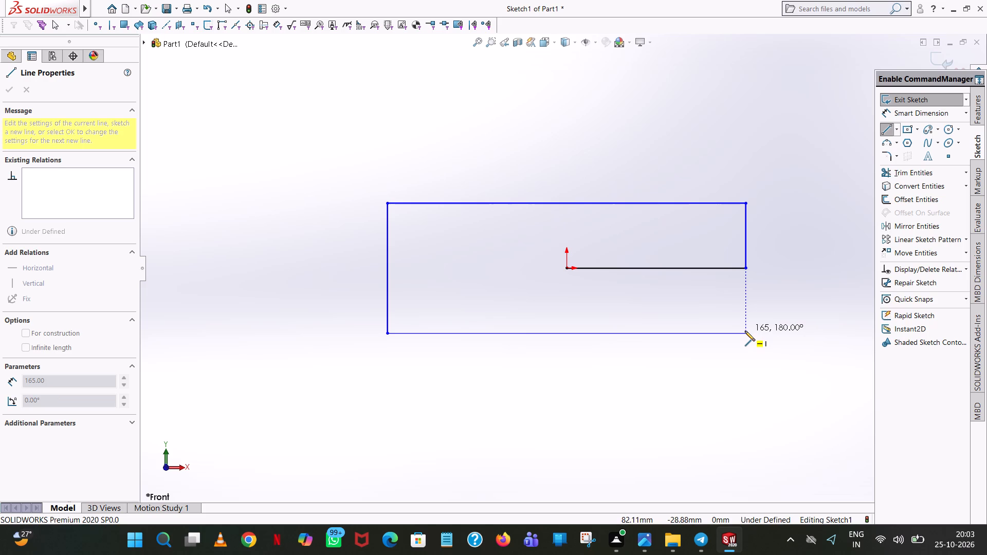
left_click(745, 331)
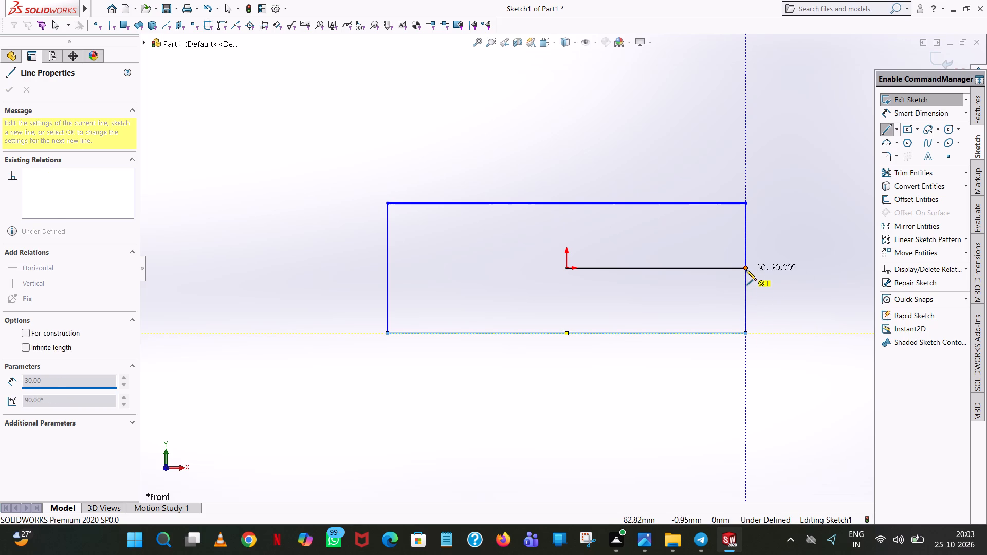
left_click(746, 270)
right_click(746, 270)
left_click(772, 281)
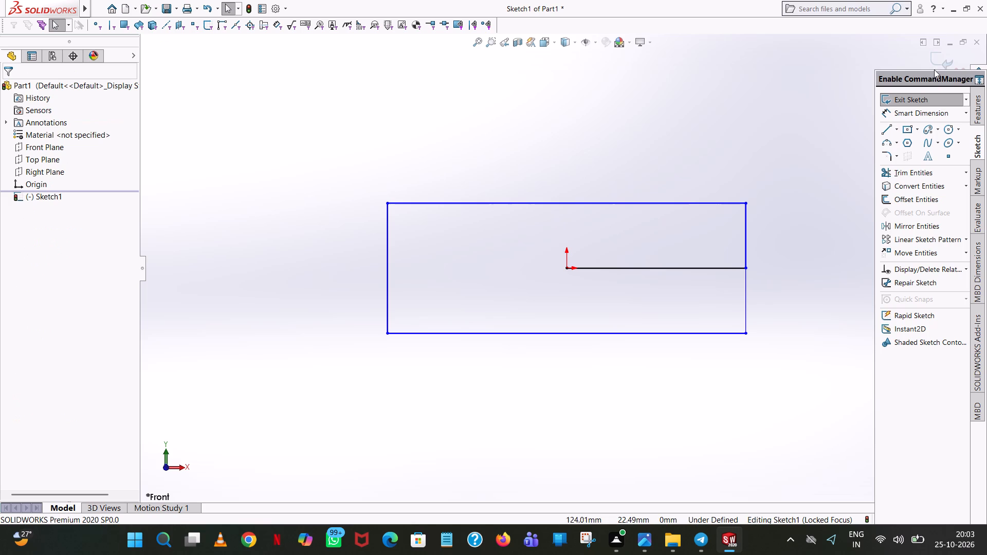
Sketch a vertical line about 47 mm long from the midpoint of the rectangle's bottom edge up through the origin.
left_click(888, 129)
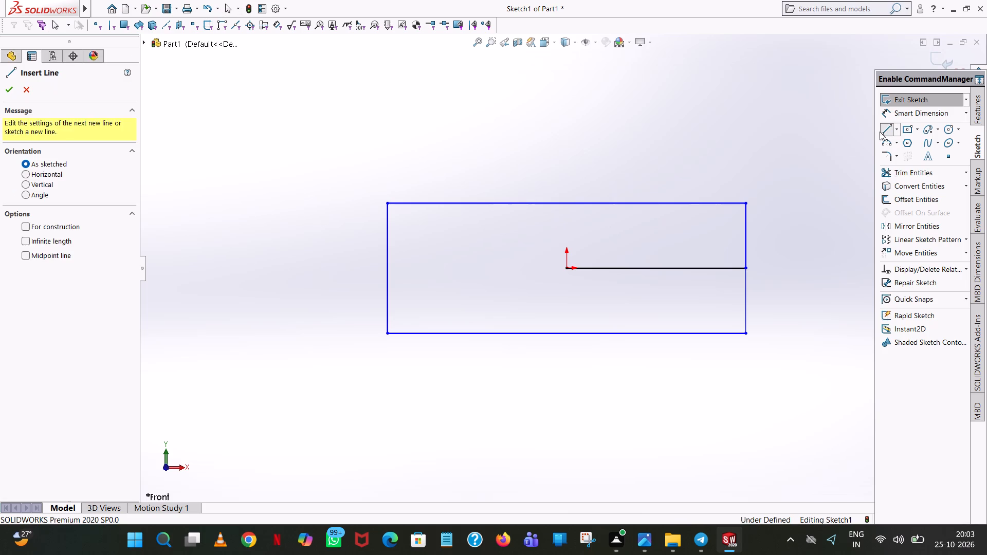
left_click(566, 333)
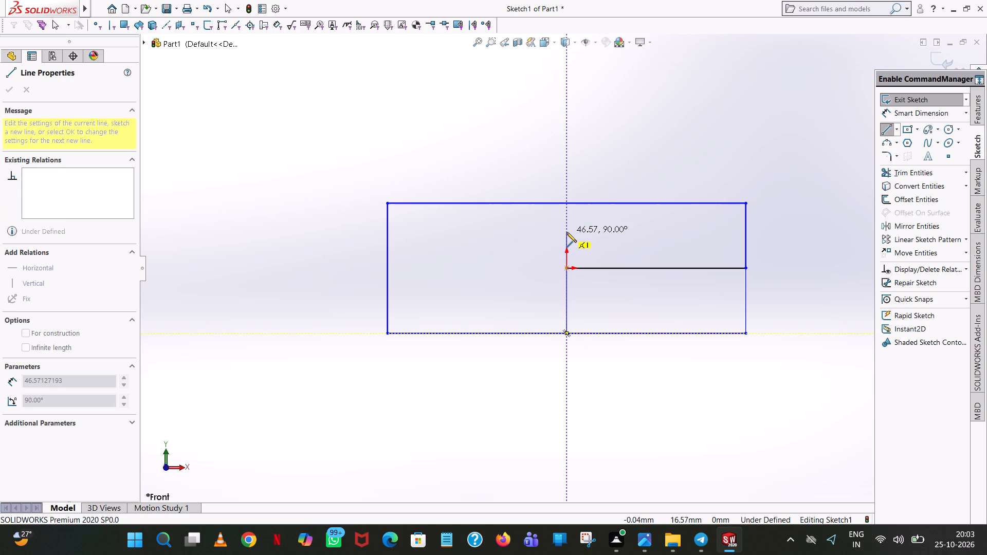
left_click(566, 232)
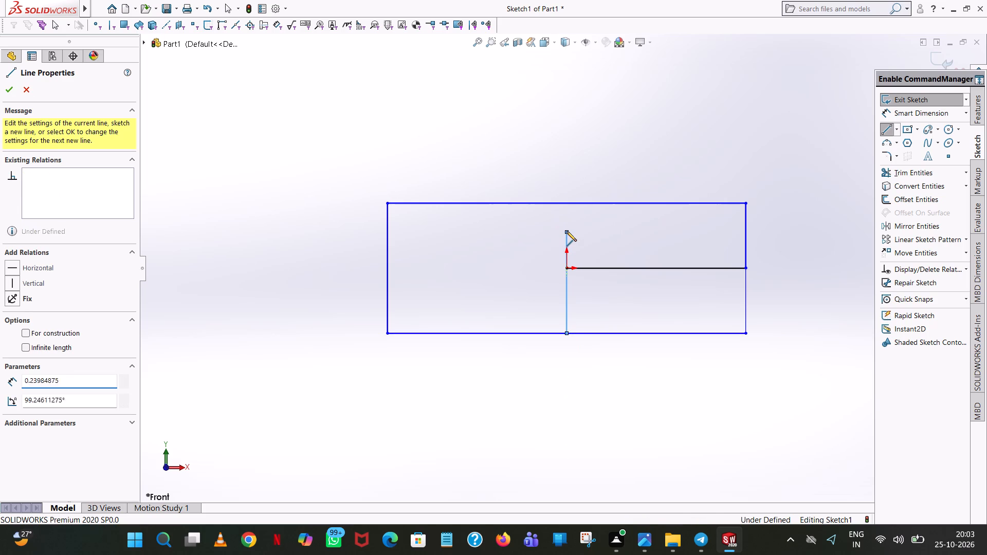
key("5")
key("0")
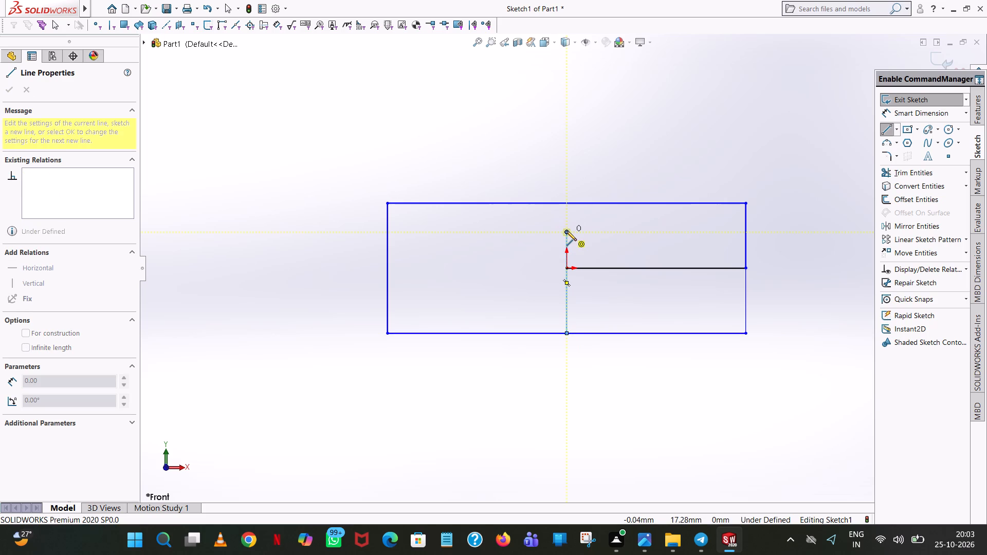
key("Return")
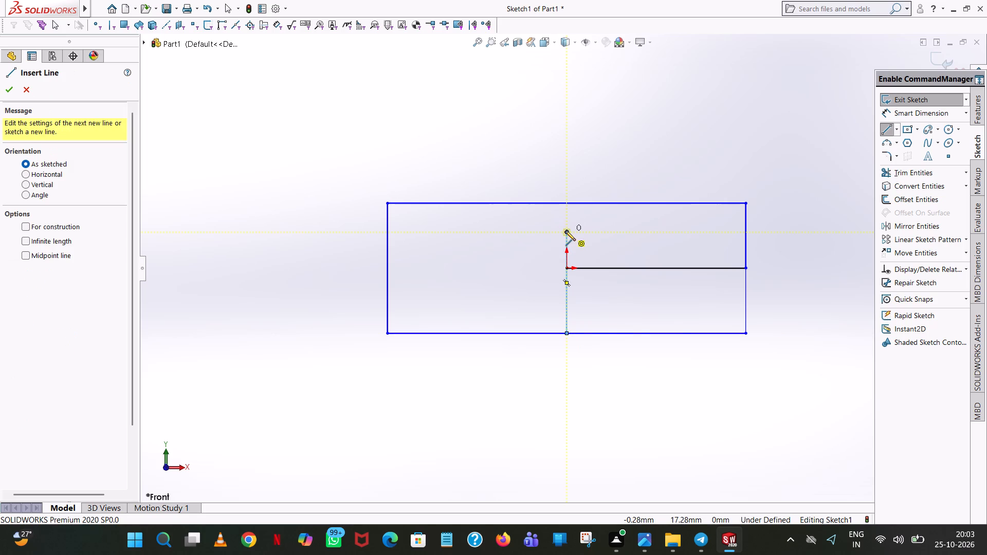
right_click(566, 231)
left_click(591, 240)
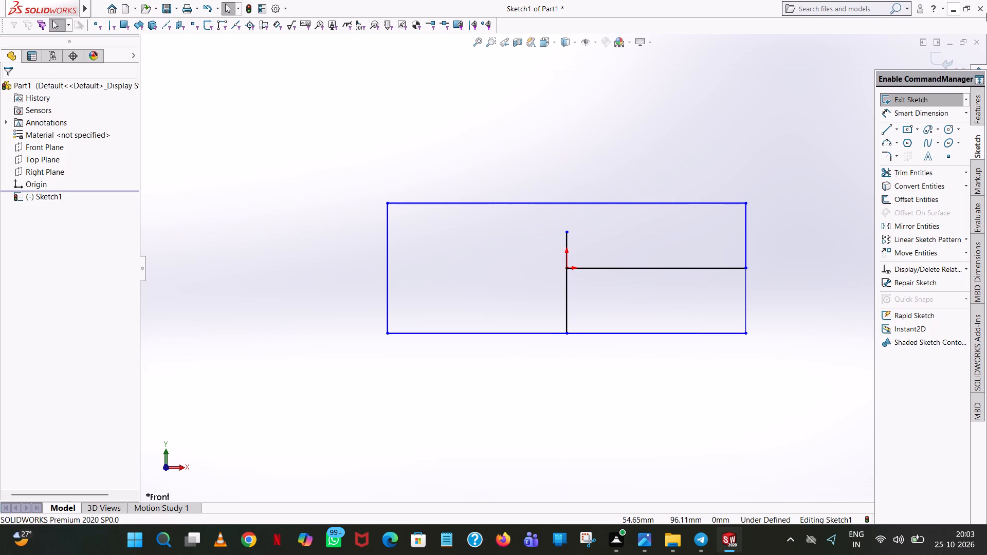
Trim away the horizontal line between the origin and the rectangle's side edge.
left_click(922, 169)
left_click(677, 262)
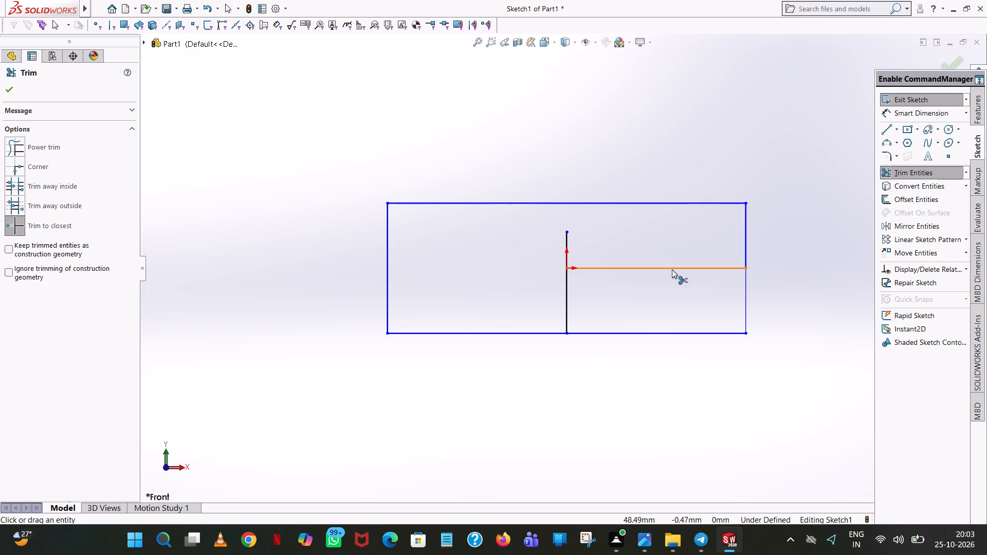
left_click(672, 269)
left_click(5, 86)
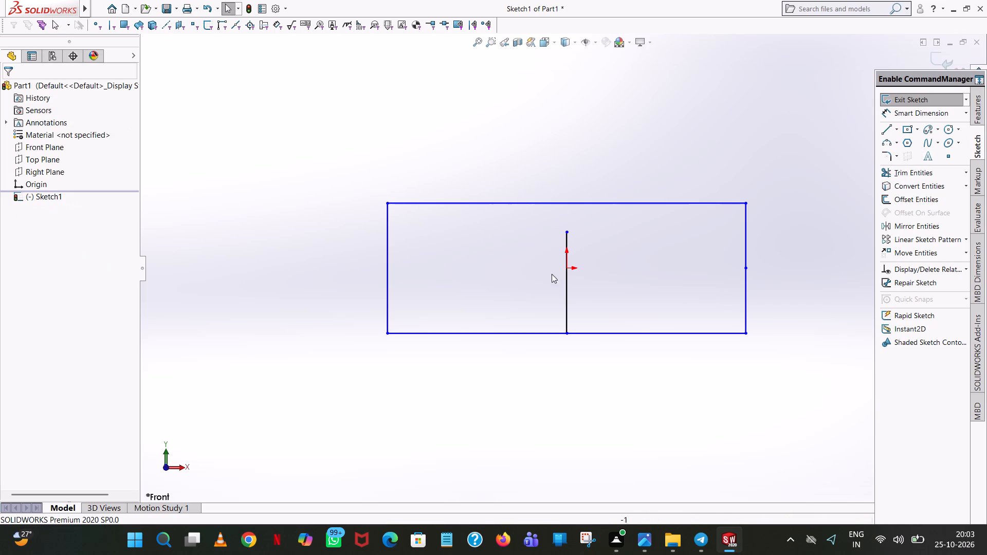
Set the length of the vertical line through the origin to 50 mm.
left_click(566, 283)
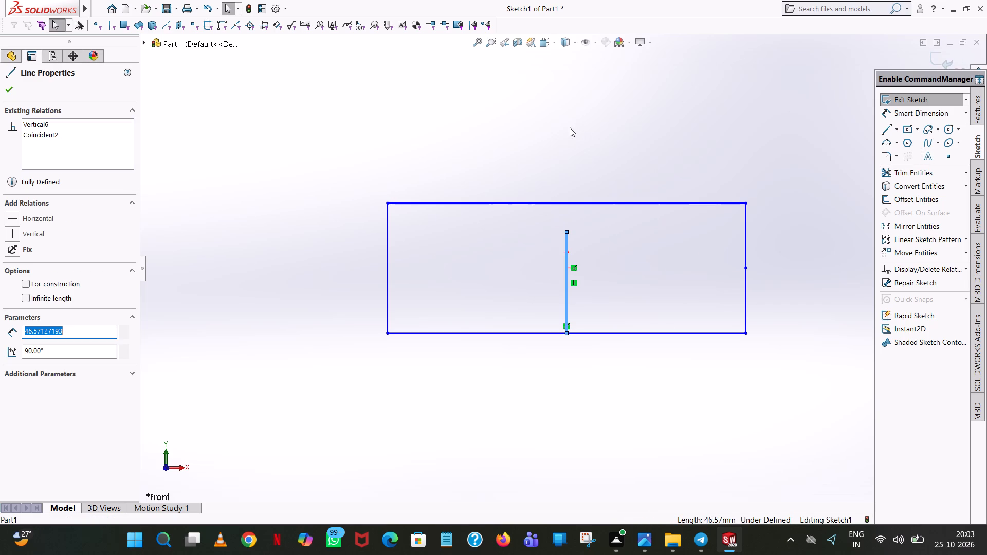
type("50")
key("Return")
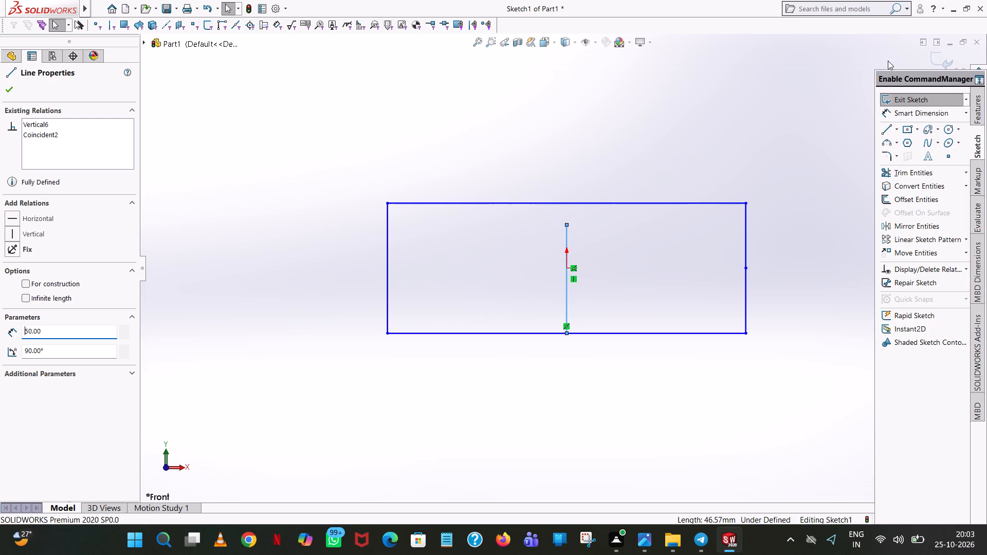
Sketch a circle of radius 35 mm centred on the upper end of the 50 mm vertical line.
left_click(945, 129)
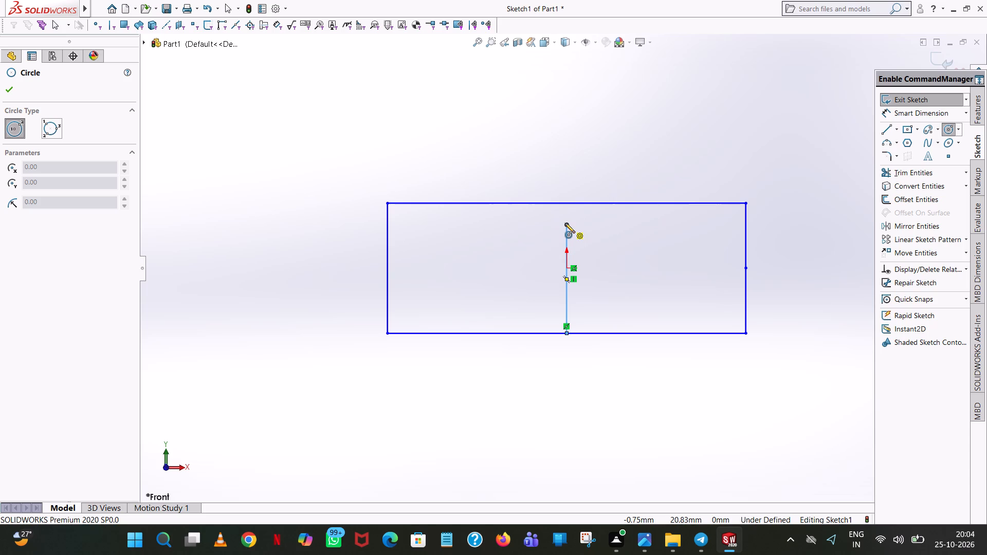
left_click(565, 223)
left_click(565, 149)
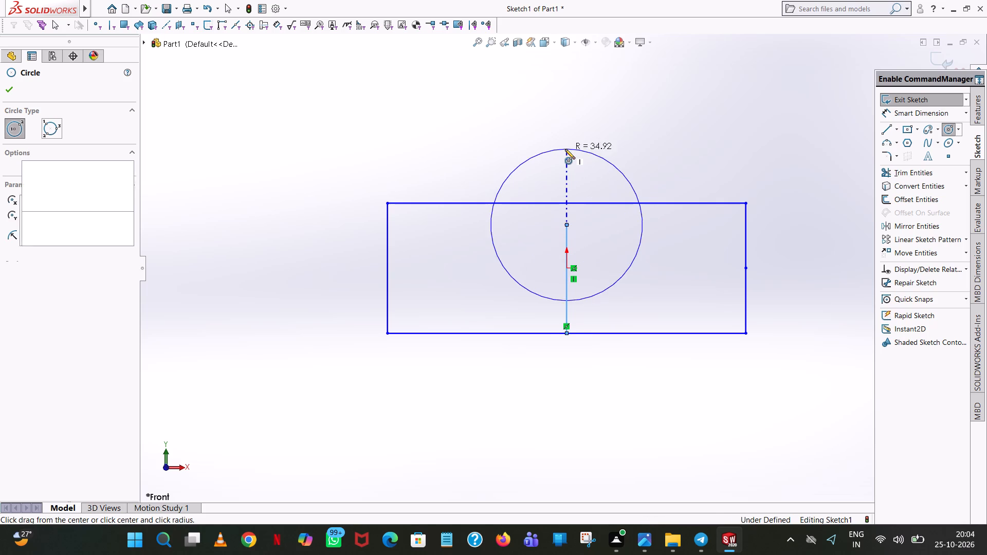
type("35")
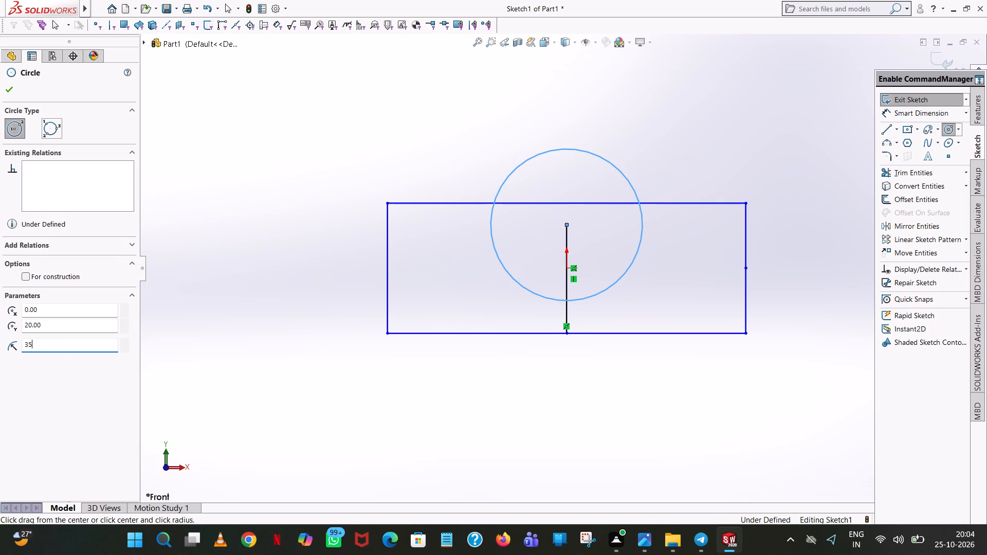
key("Return")
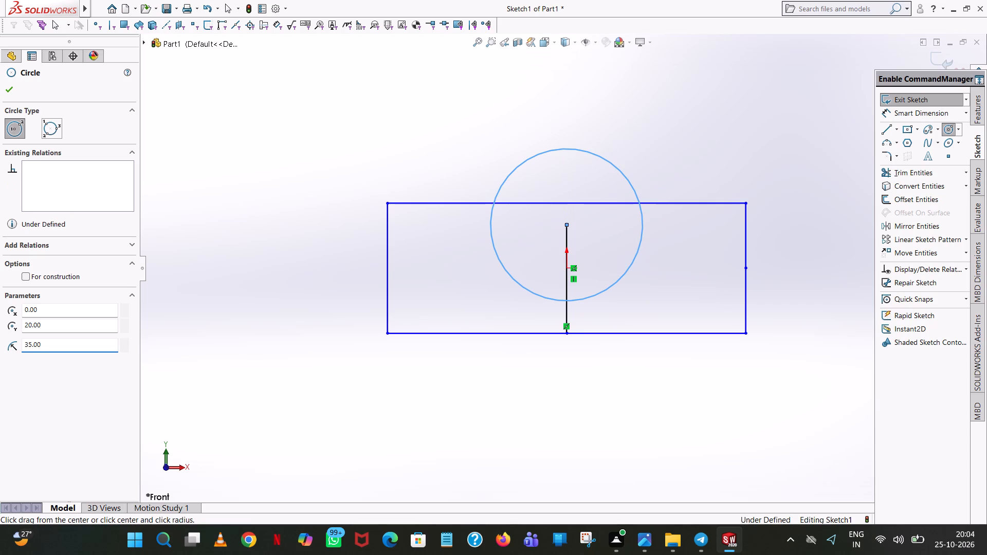
right_click(565, 149)
left_click(584, 163)
left_click(594, 153)
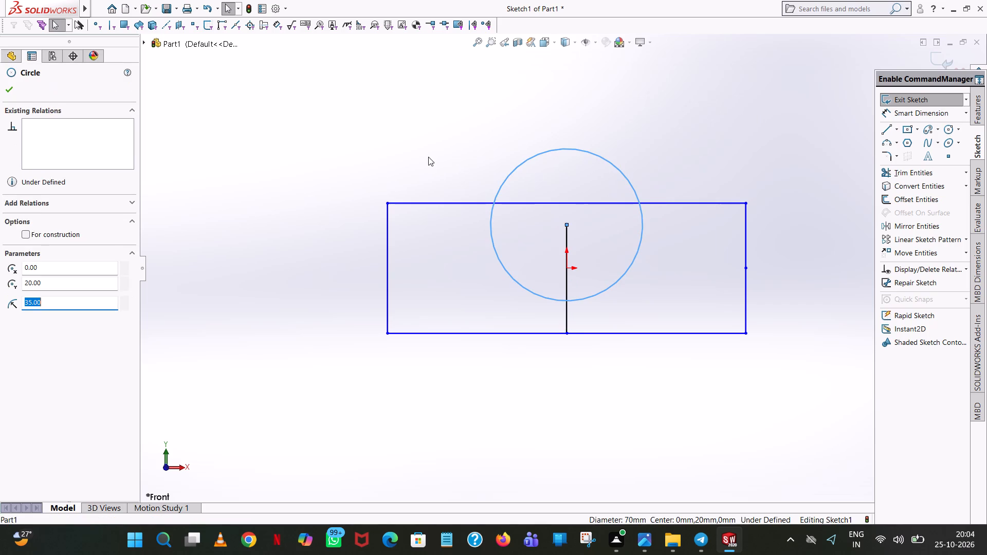
left_click(425, 156)
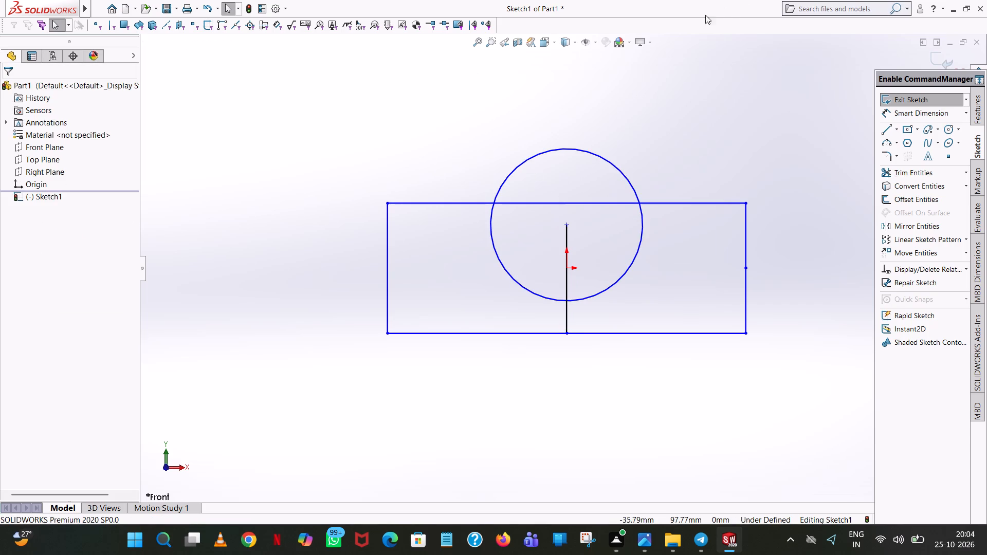
Trim away the part of the circle inside the rectangle and the vertical line through the origin.
left_click(915, 178)
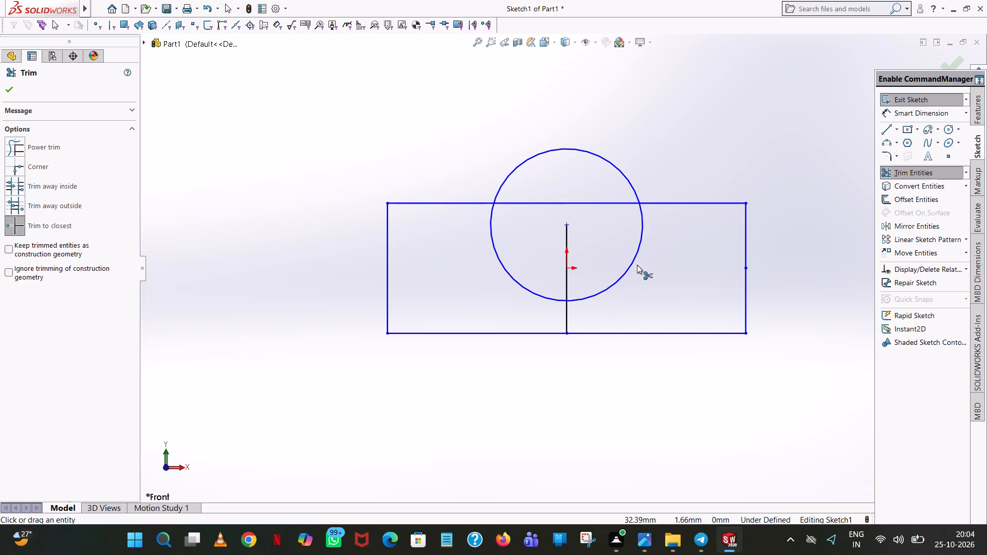
left_click(635, 260)
left_click(496, 261)
left_click(498, 256)
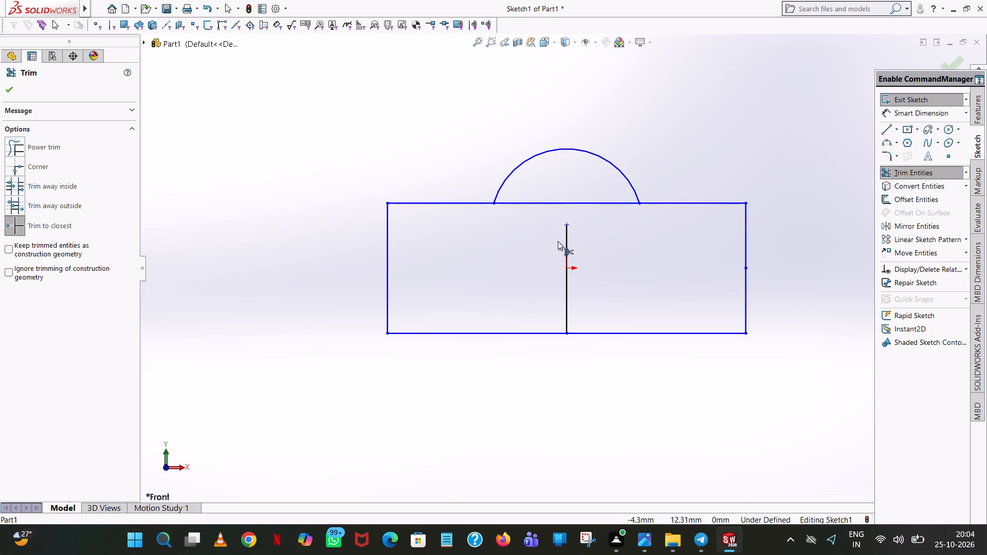
left_click(566, 245)
scroll(568, 235, "up", 3)
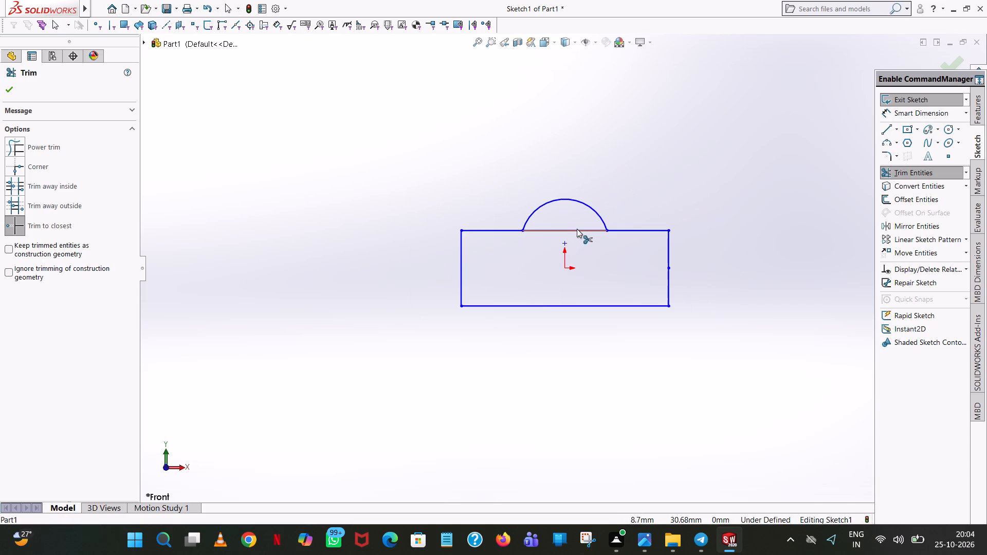
scroll(579, 227, "up", 1)
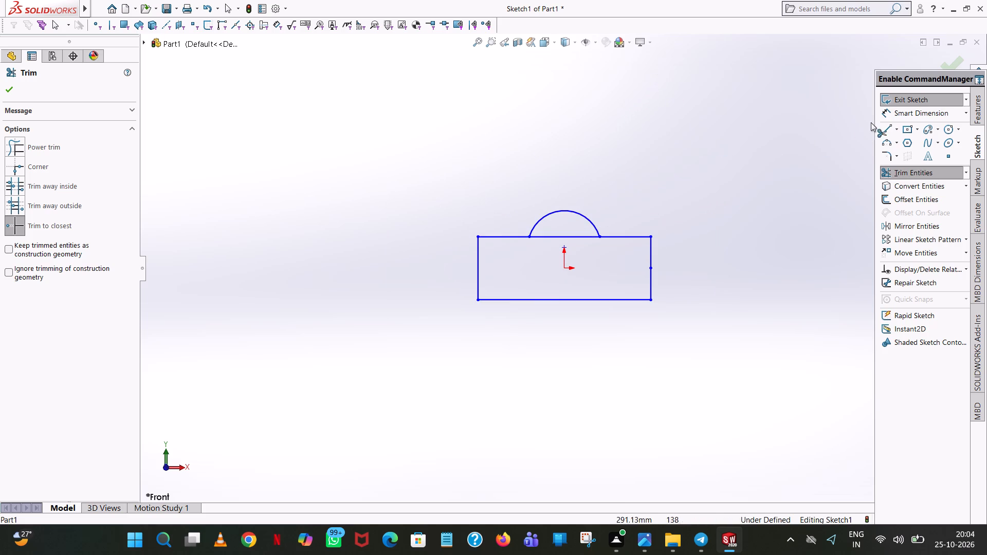
Sketch a horizontal line 62.5 mm (125/2) long from the midpoint of the rectangle's upper edge towards +X, along that edge.
left_click(890, 127)
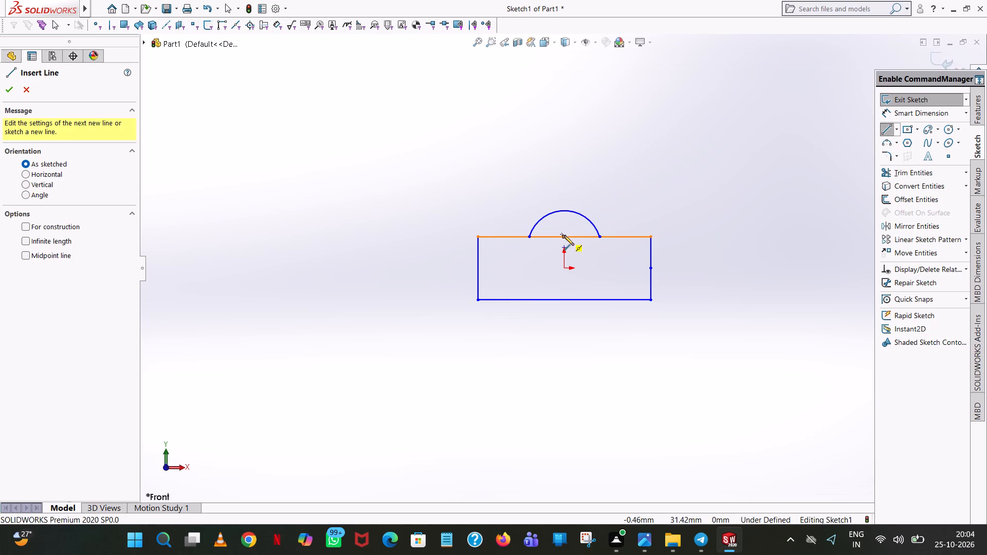
left_click(563, 236)
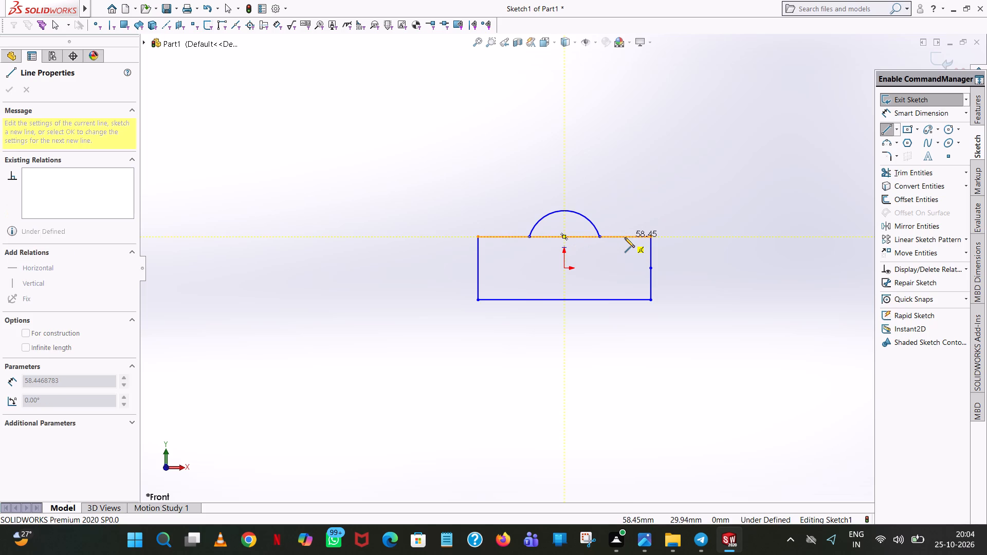
left_click(625, 237)
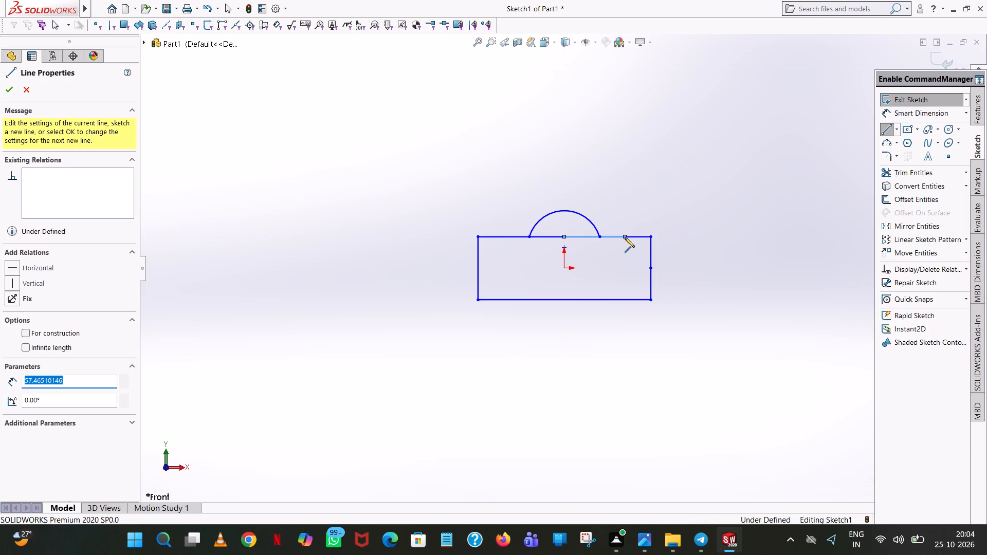
type("125/2")
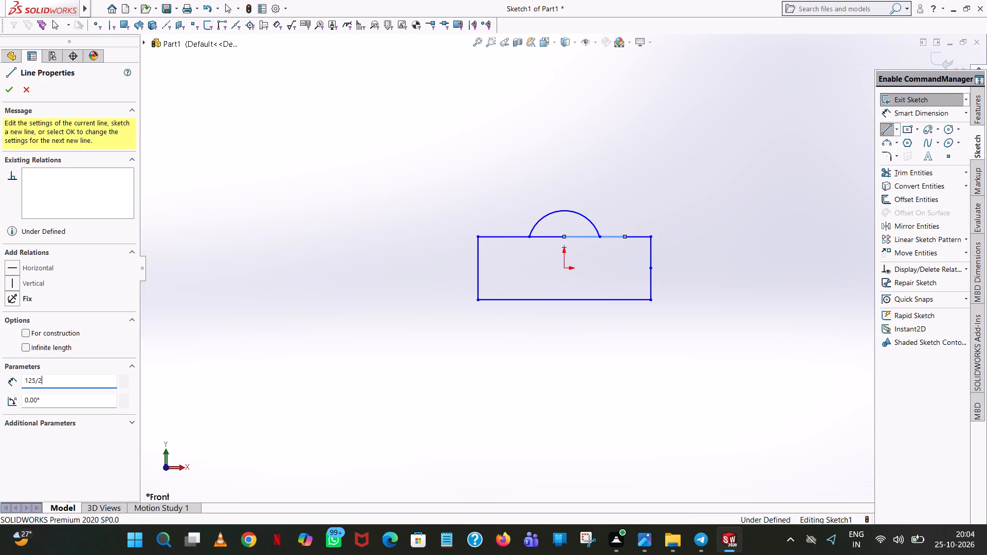
key("Return")
Sketch a short vertical line about 13 mm long upward from the outer end of the 62.5 mm line.
left_click(628, 223)
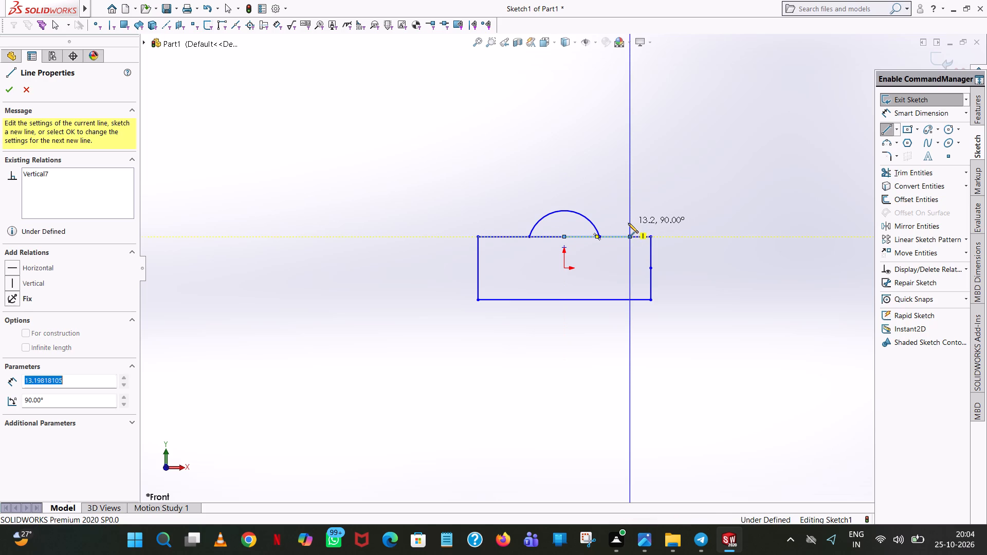
right_click(628, 223)
left_click(653, 230)
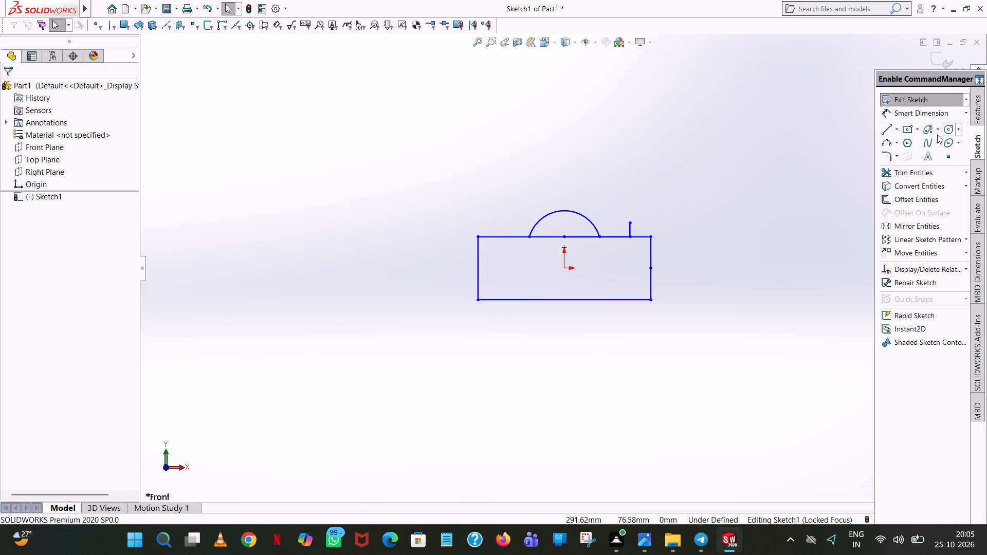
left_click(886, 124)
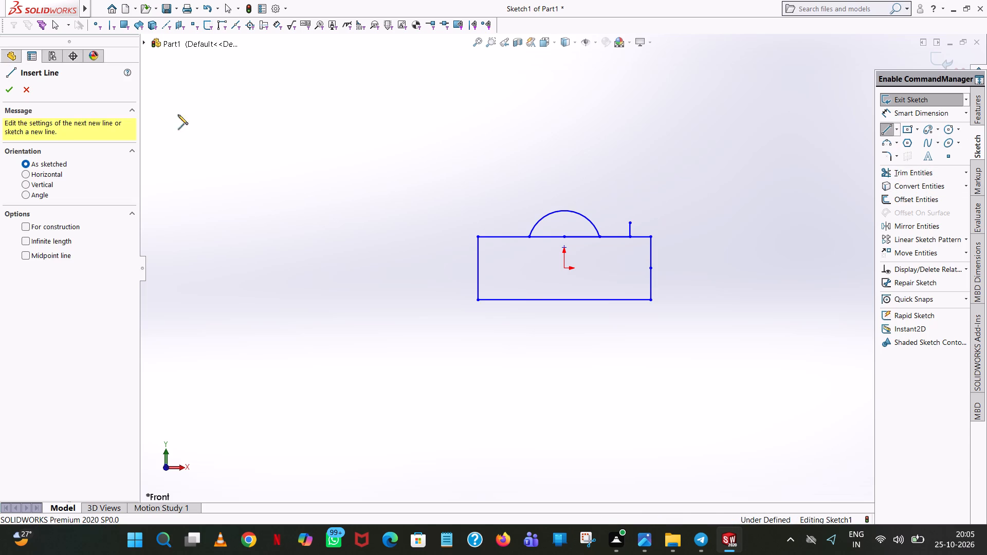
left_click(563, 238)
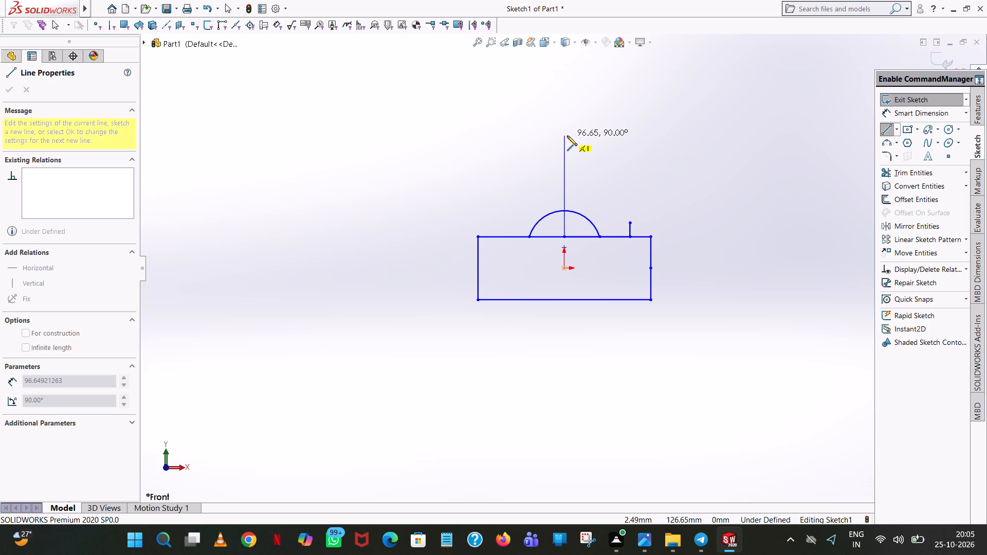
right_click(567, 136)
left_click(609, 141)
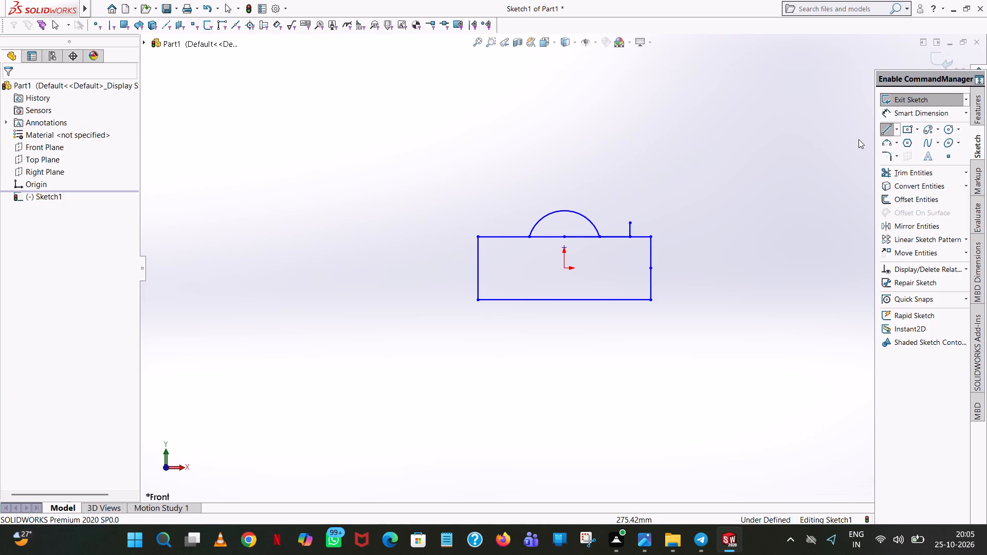
Sketch a 135 mm vertical line upward from the midpoint of the rectangle's lower edge, passing through the origin.
left_click(889, 127)
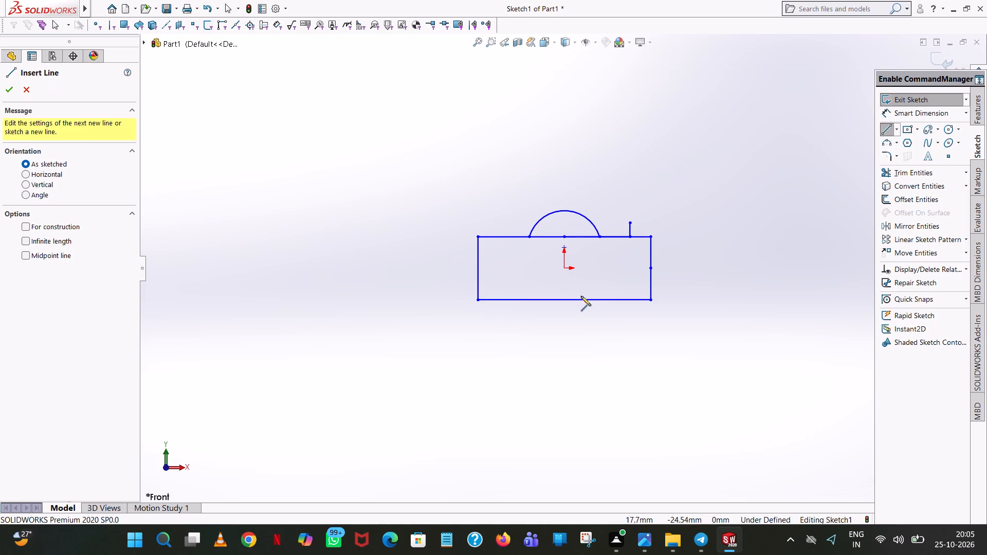
left_click(563, 300)
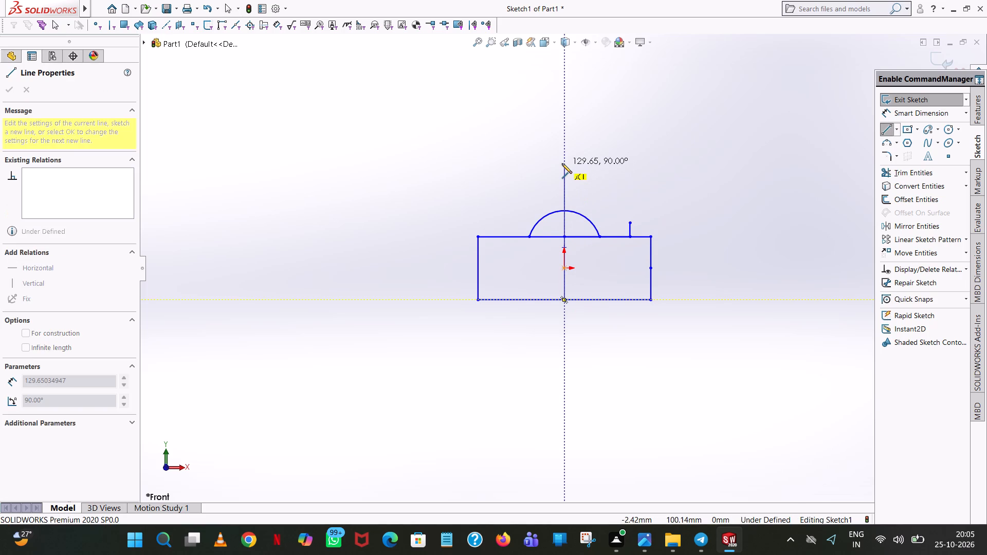
left_click(562, 163)
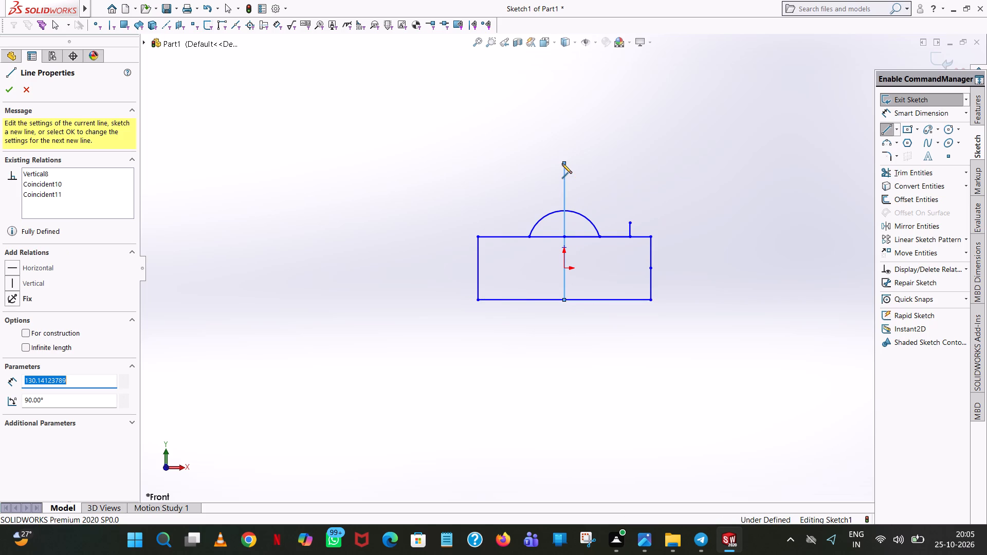
type("135")
key("Return")
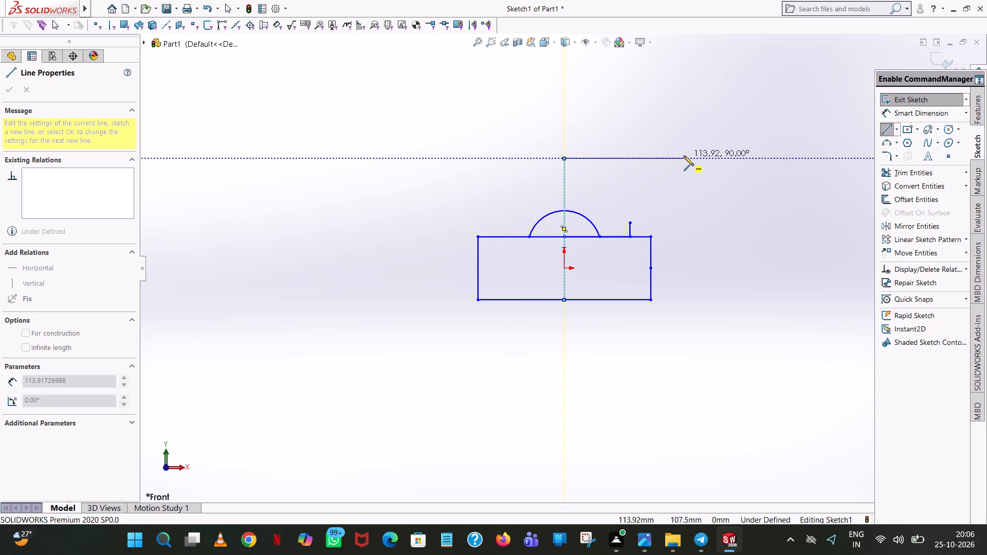
Sketch a horizontal line 137.5 mm (275/2) long from the upper end of the 135 mm vertical line towards +X.
left_click(684, 156)
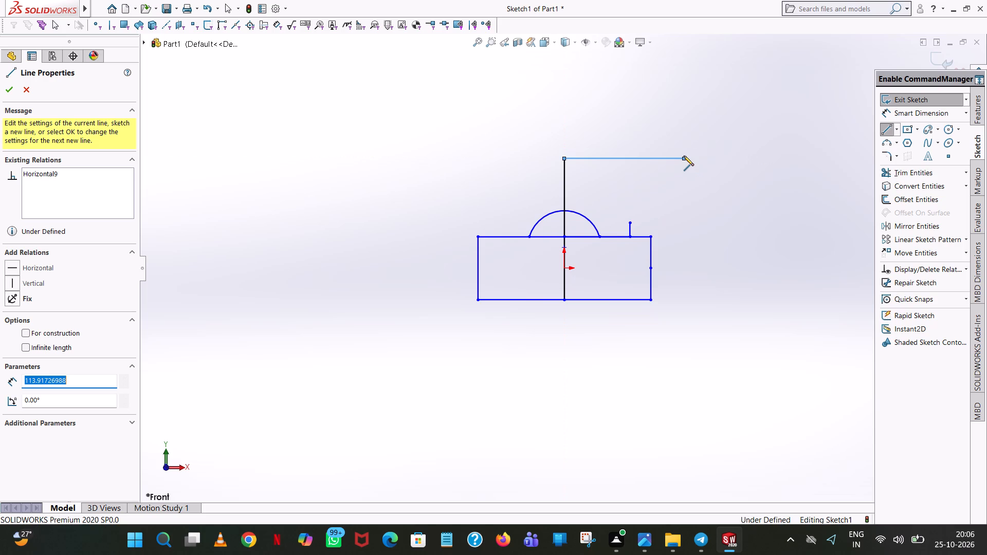
type("275/")
key("2")
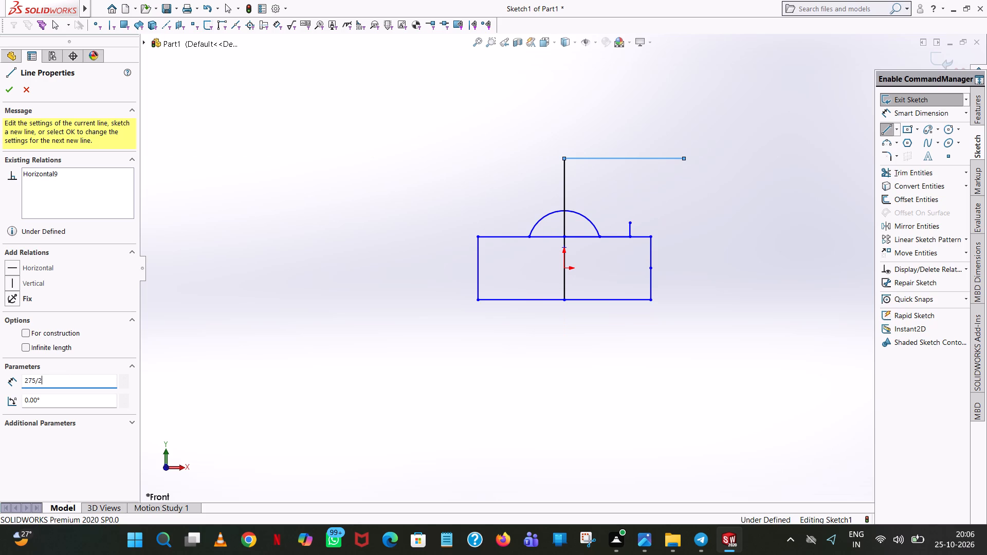
key("Return")
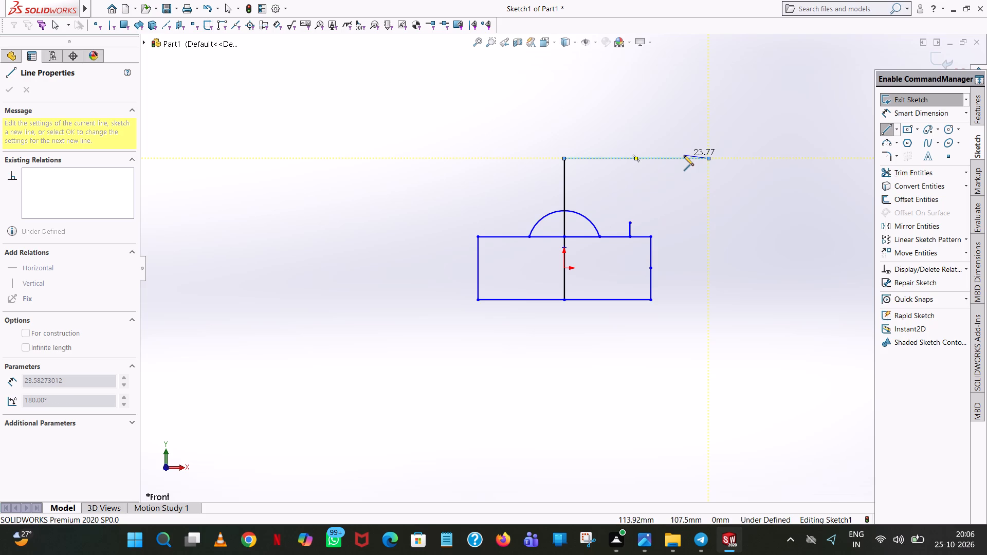
right_click(682, 157)
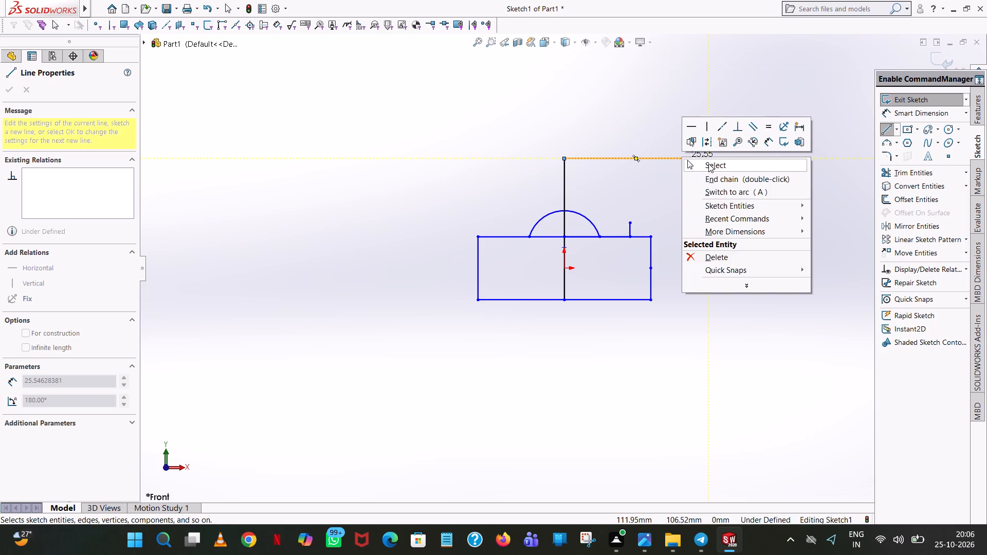
left_click(708, 163)
left_click(662, 159)
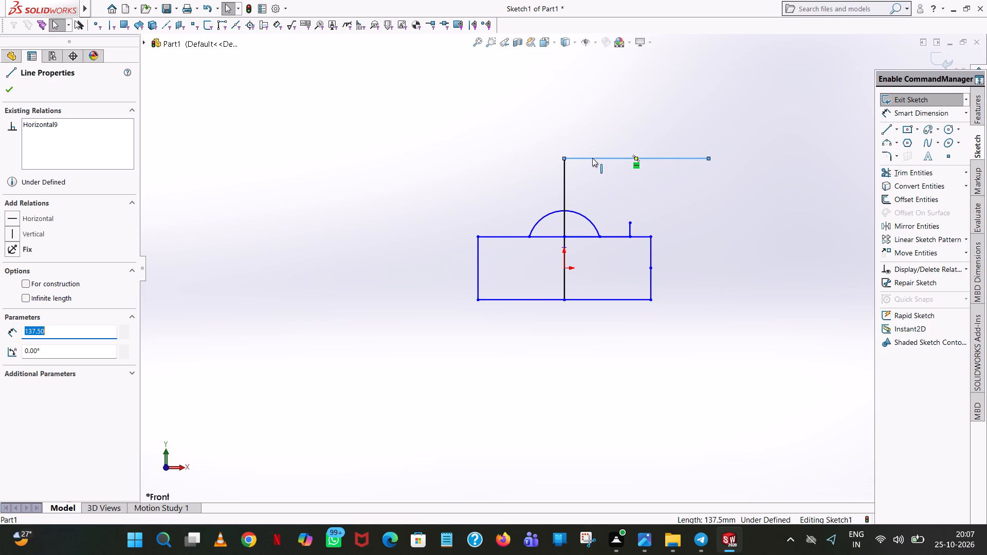
type("275/")
key("2")
key("Return")
left_click(462, 142)
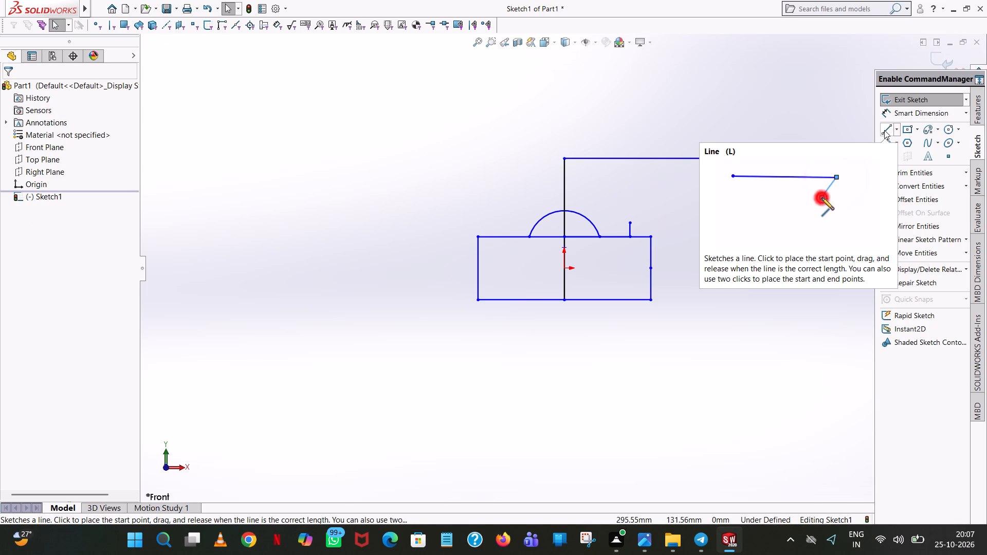
Sketch a 15 mm vertical line downward from the outer end of the 137.5 mm horizontal line.
left_click(884, 130)
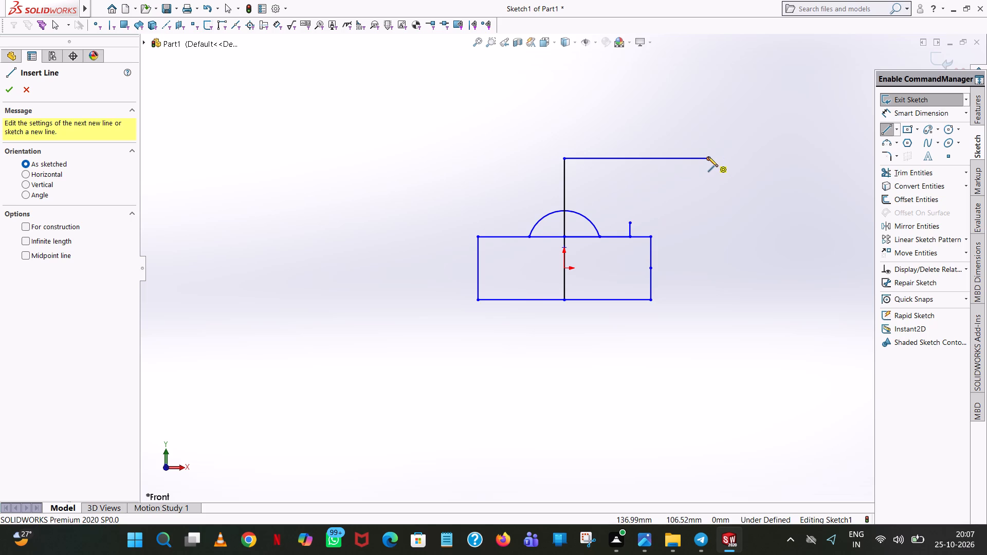
left_click(708, 156)
left_click(710, 184)
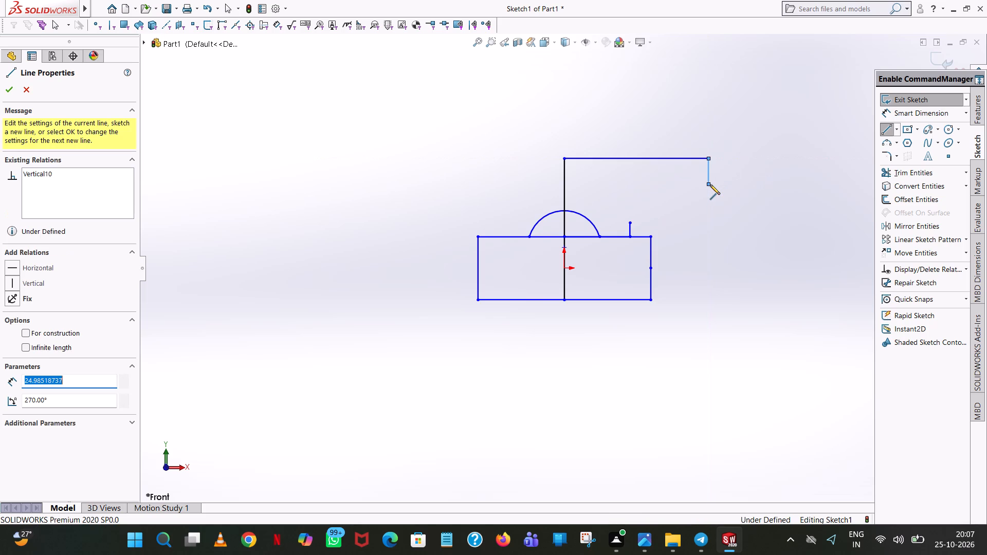
type("15")
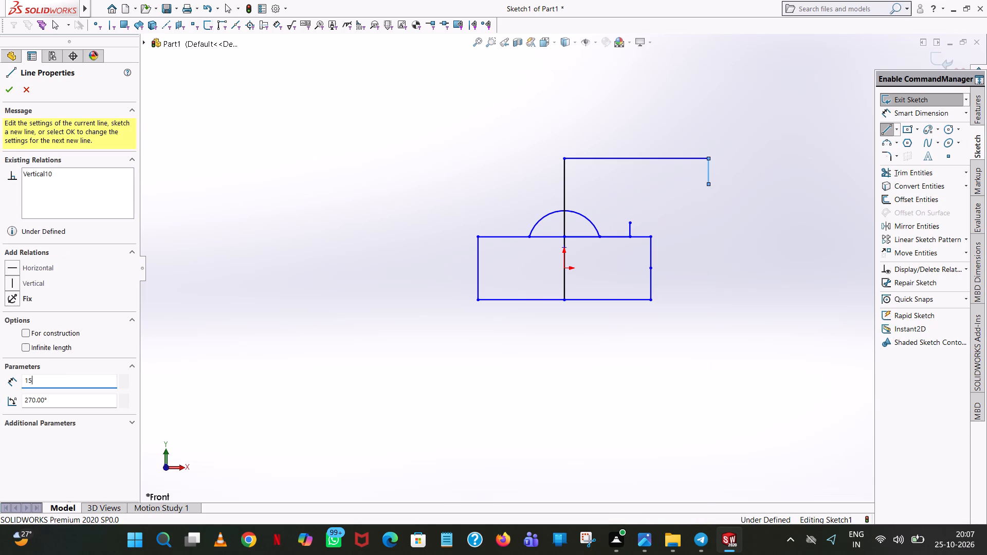
key("Return")
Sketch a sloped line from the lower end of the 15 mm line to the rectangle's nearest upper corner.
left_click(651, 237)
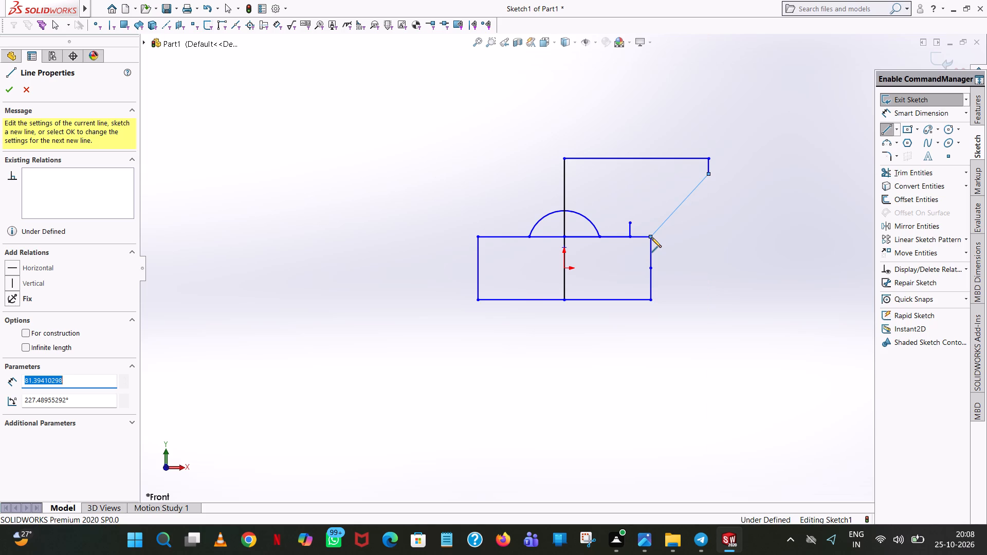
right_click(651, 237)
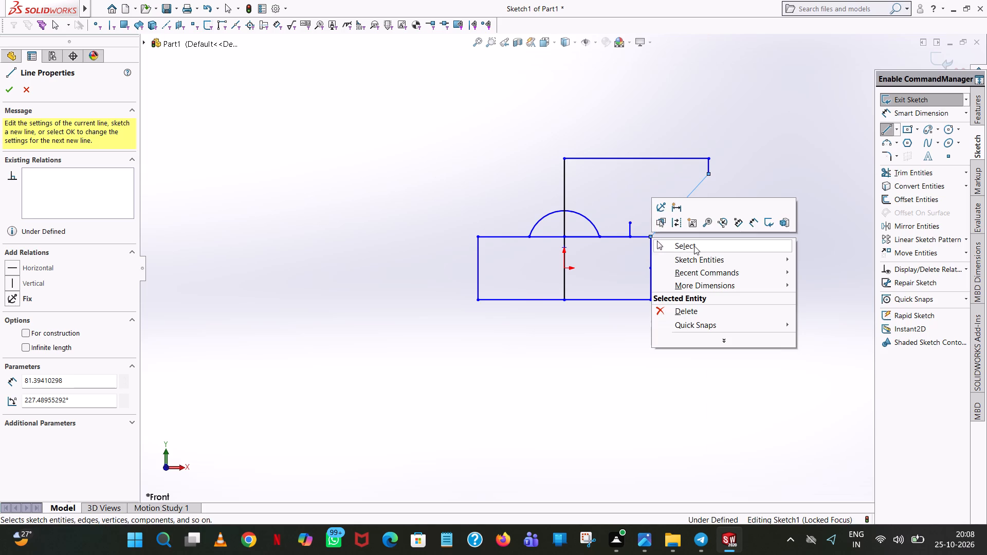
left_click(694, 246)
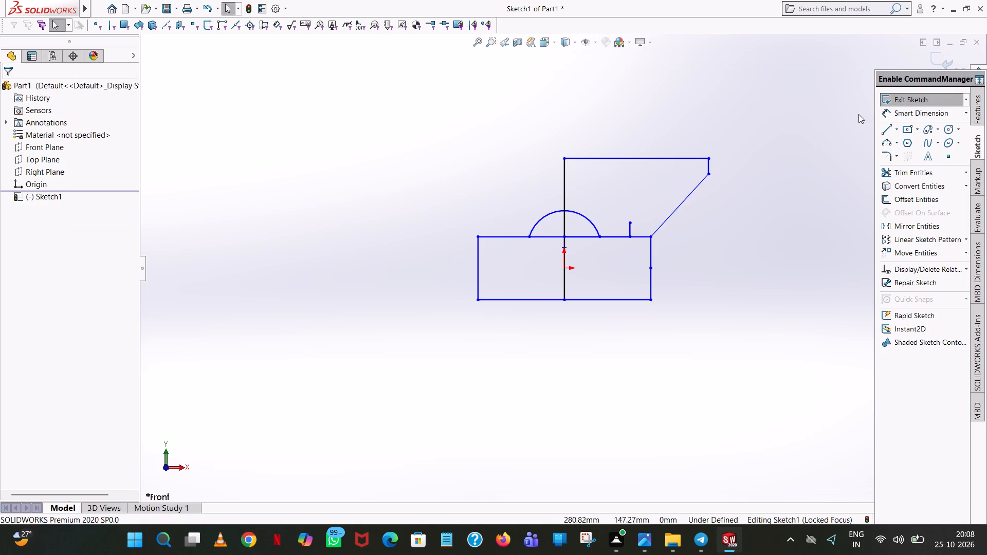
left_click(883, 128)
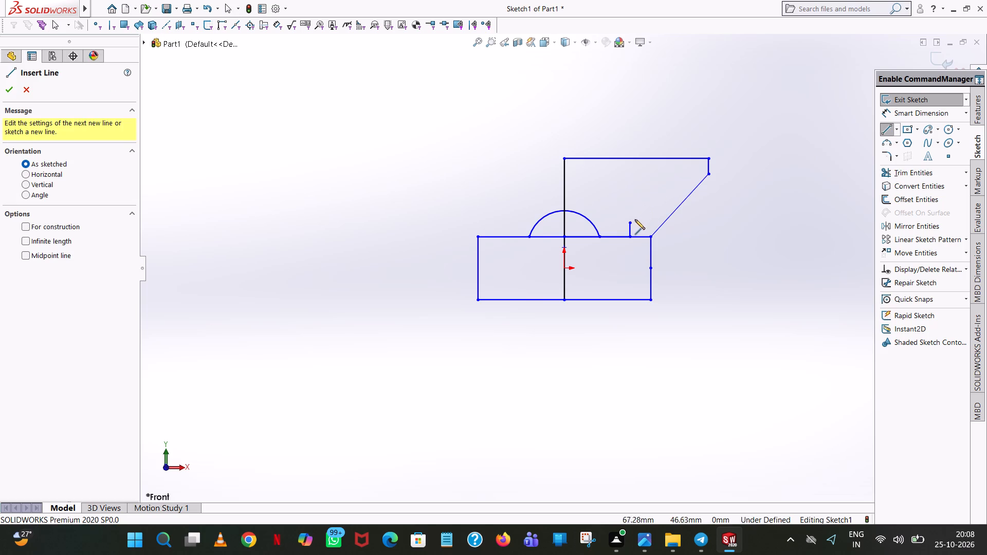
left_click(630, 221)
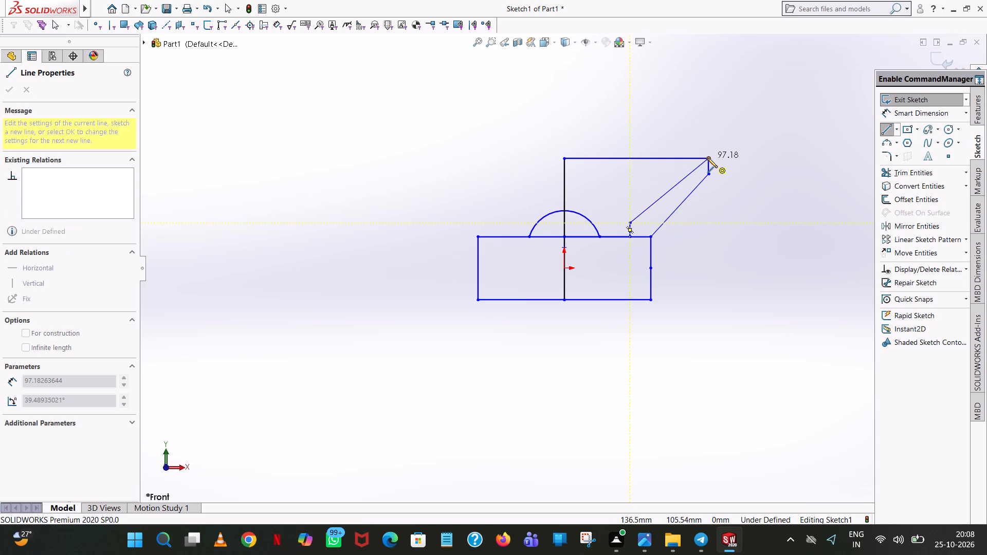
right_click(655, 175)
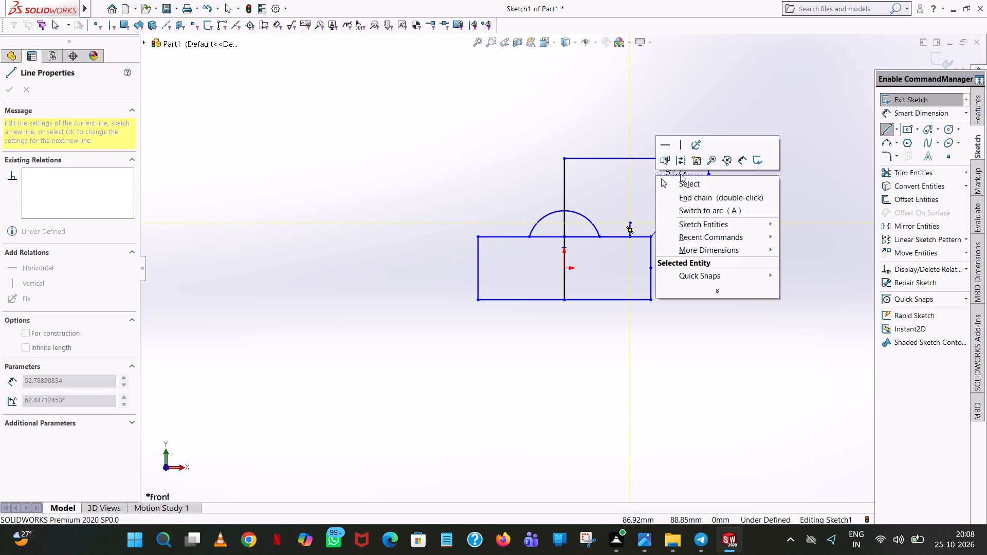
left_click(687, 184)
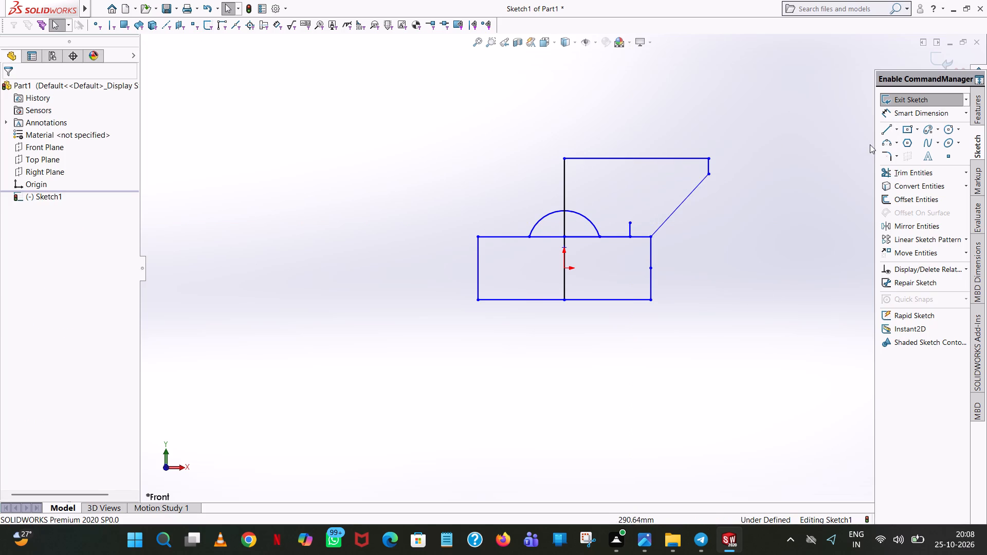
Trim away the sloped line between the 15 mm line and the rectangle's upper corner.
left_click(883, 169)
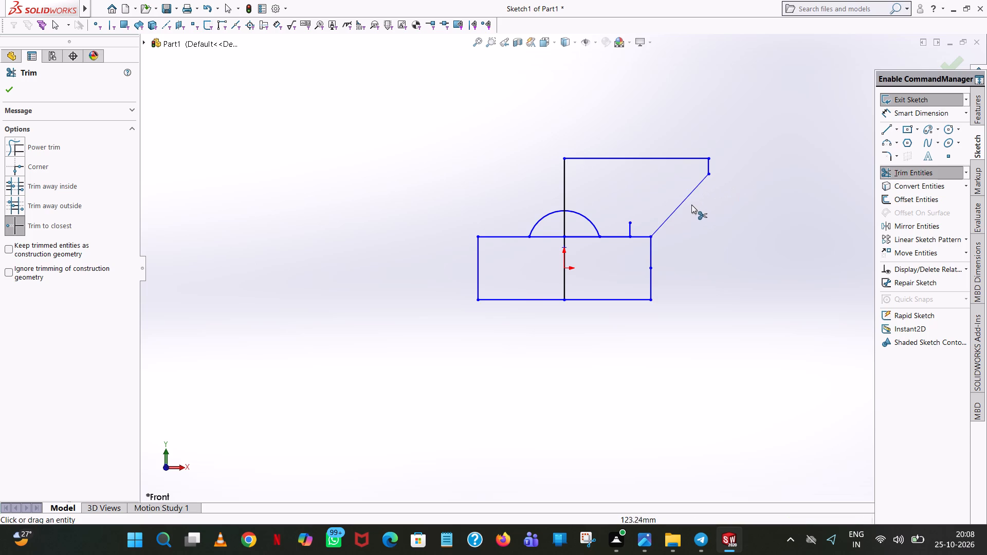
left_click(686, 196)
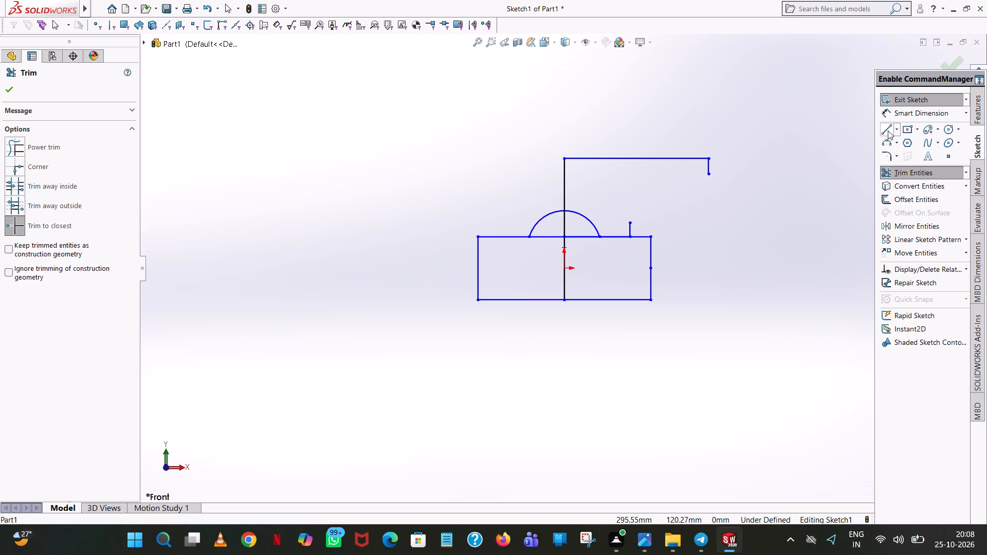
Sketch a sloped line from the top of the short vertical line on the rectangle to the outer end of the 137.5 mm line.
left_click(888, 131)
left_click(630, 223)
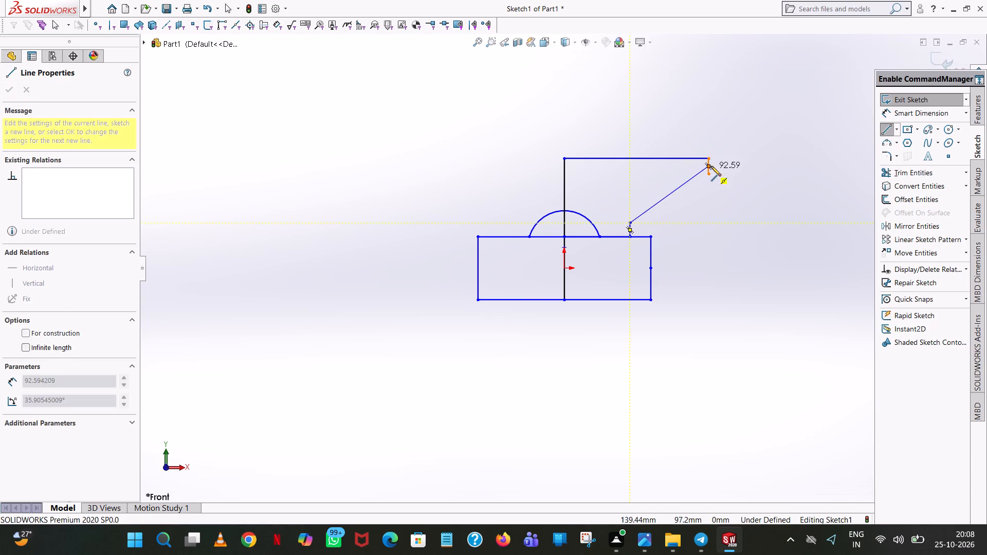
left_click(710, 158)
right_click(710, 158)
left_click(754, 163)
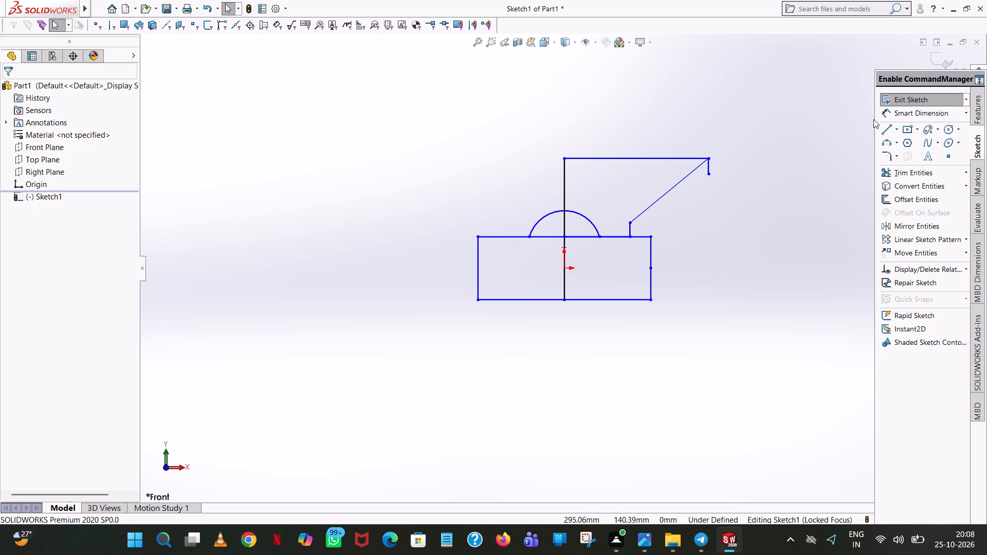
Sketch a horizontal line 212.5 mm (425/2) long from the upper end of the 135 mm vertical line, over the 137.5 mm line.
left_click(886, 129)
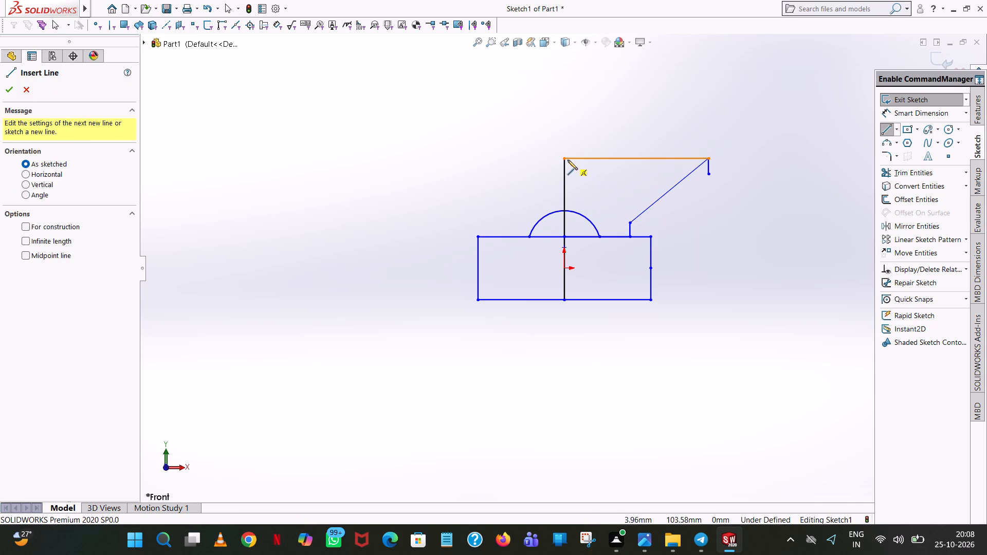
left_click(562, 157)
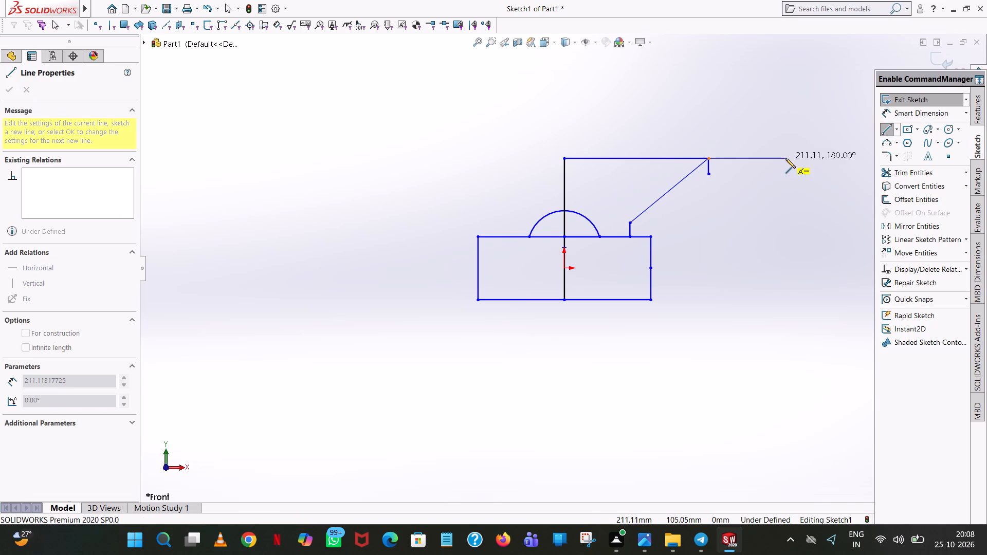
left_click(785, 158)
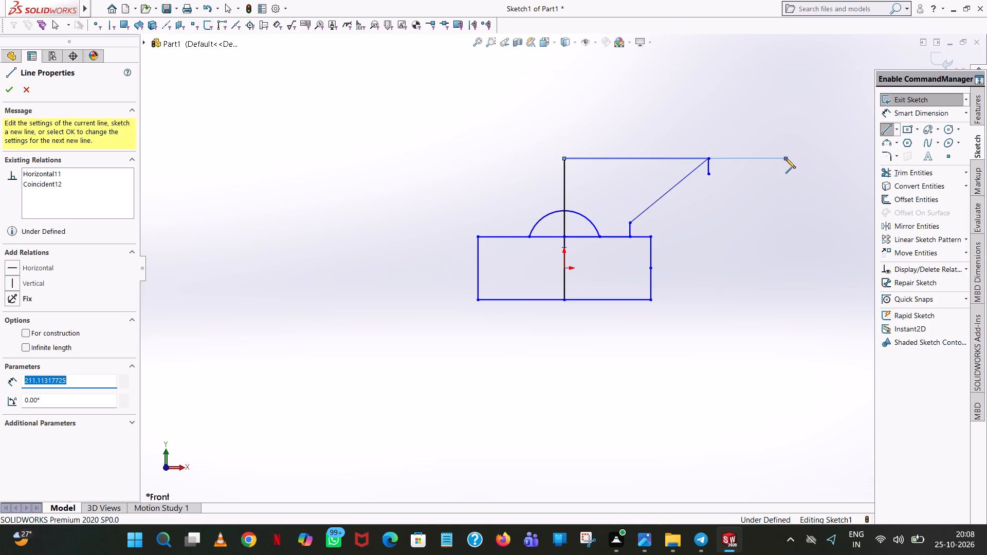
type("425/2")
key("Return")
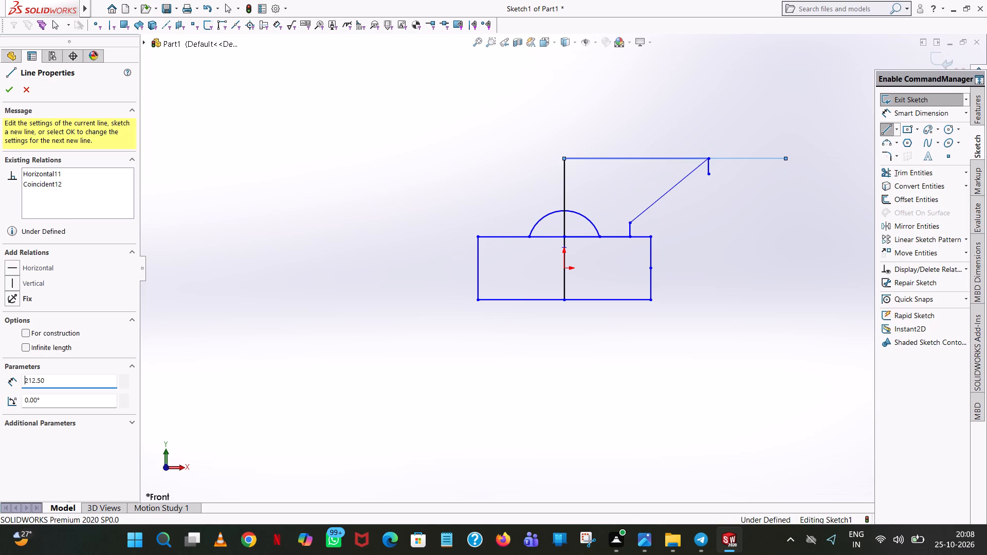
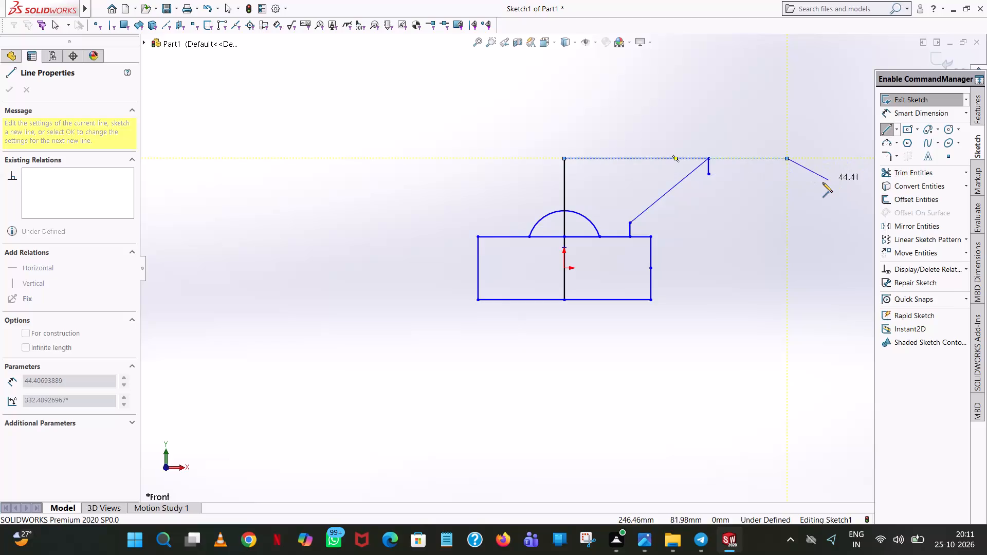
Trim away the sloped line and the short vertical line standing on the rectangle's upper edge.
left_click(863, 195)
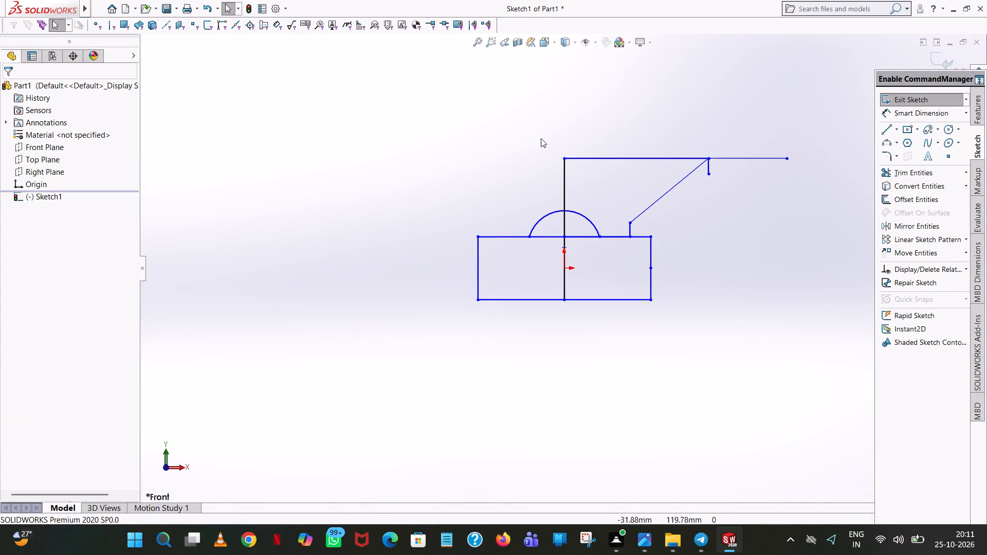
left_click(904, 173)
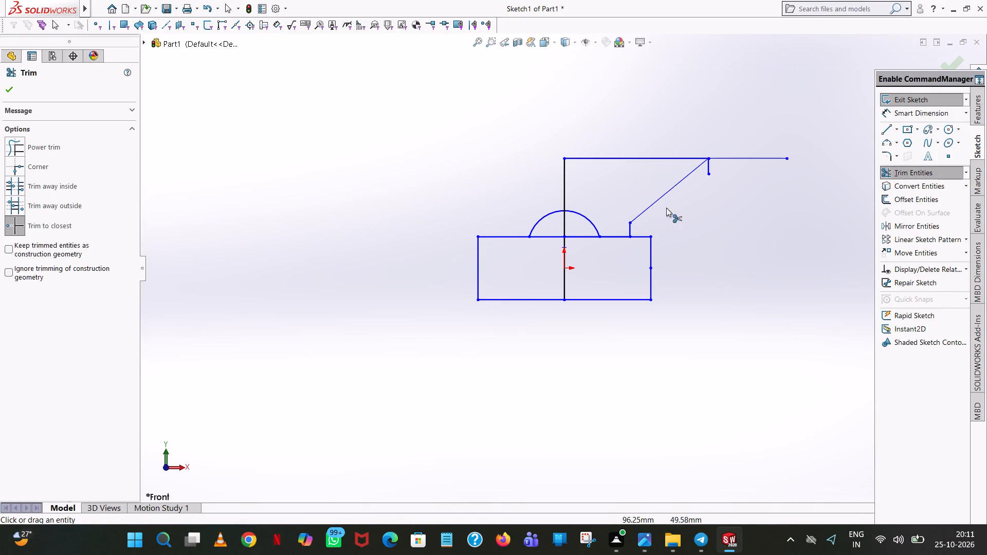
left_click(666, 191)
left_click(628, 229)
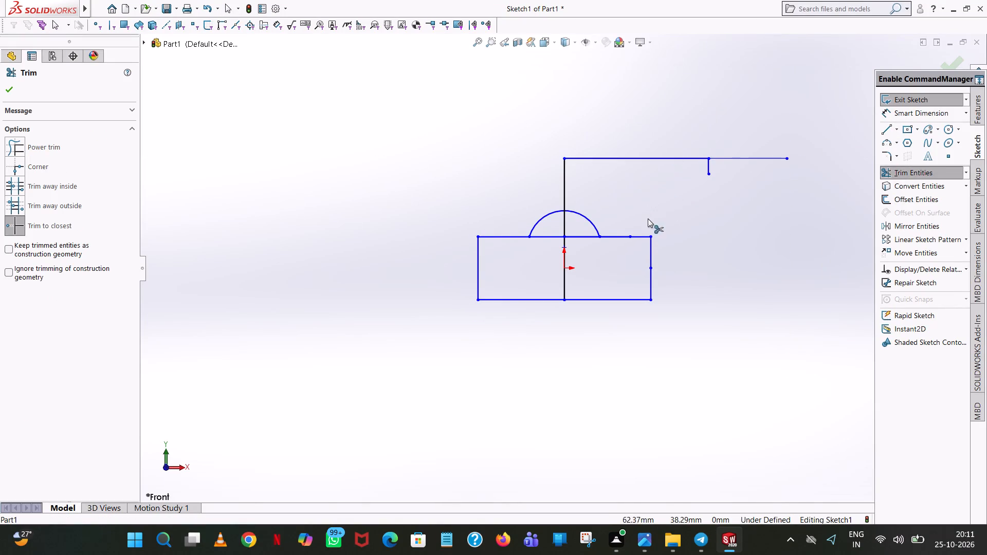
Sketch a 45° line about 106 mm long from the point on the rectangle's upper edge to the outer end of the 137.5 mm line.
scroll(656, 216, "down", 4)
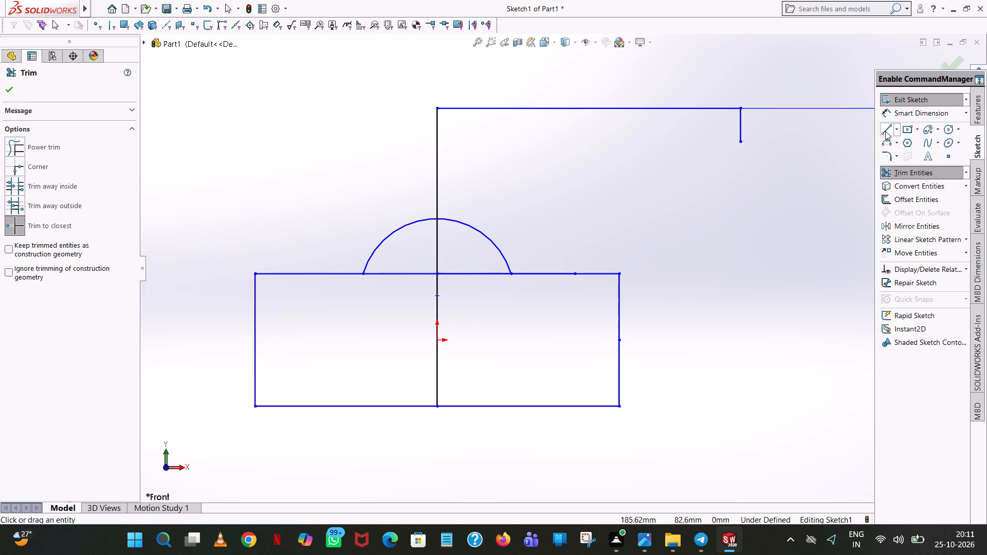
left_click(885, 131)
left_click(574, 272)
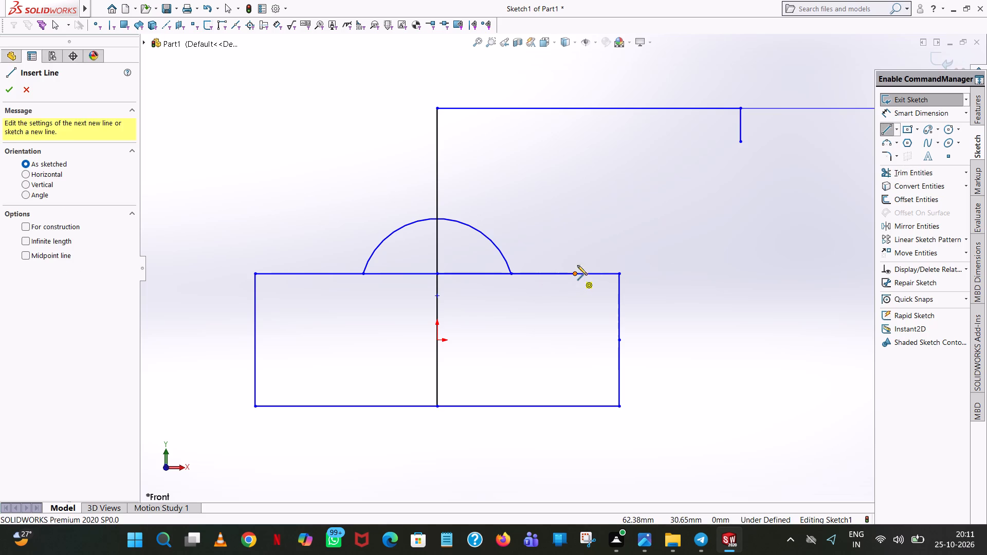
left_click(740, 107)
right_click(740, 107)
left_click(758, 116)
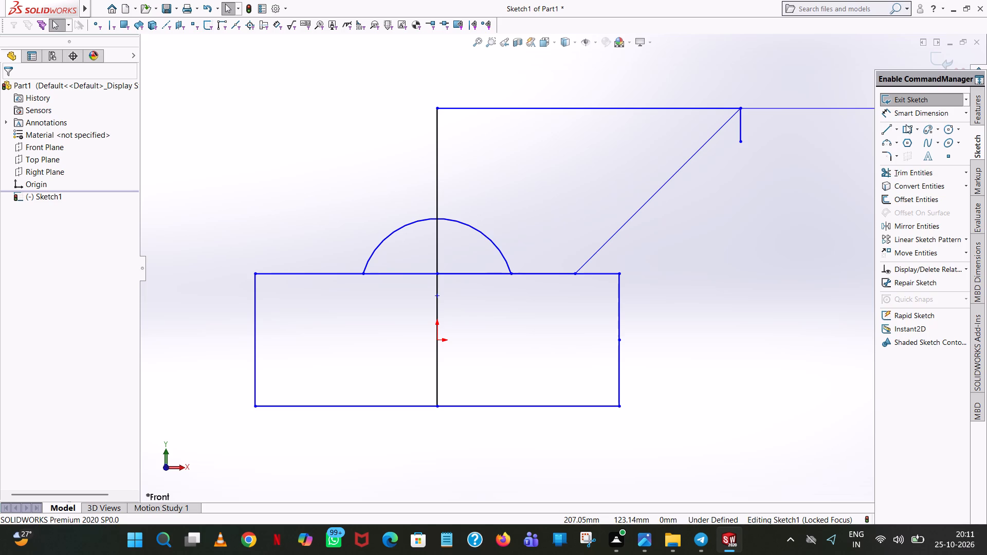
Sketch a sloped line about 81 mm long from the rectangle's nearest upper corner to the lower end of the 15 mm line.
left_click(884, 131)
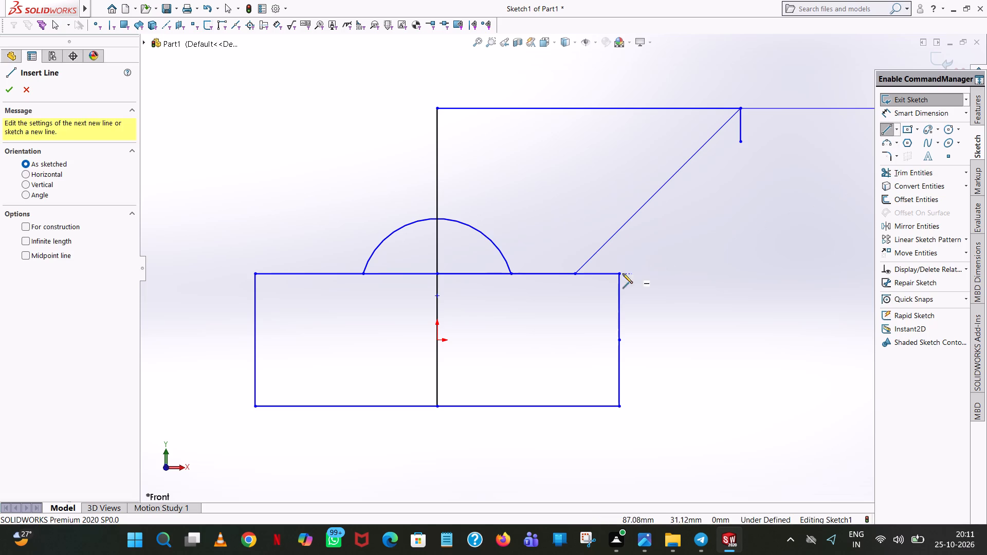
left_click(619, 274)
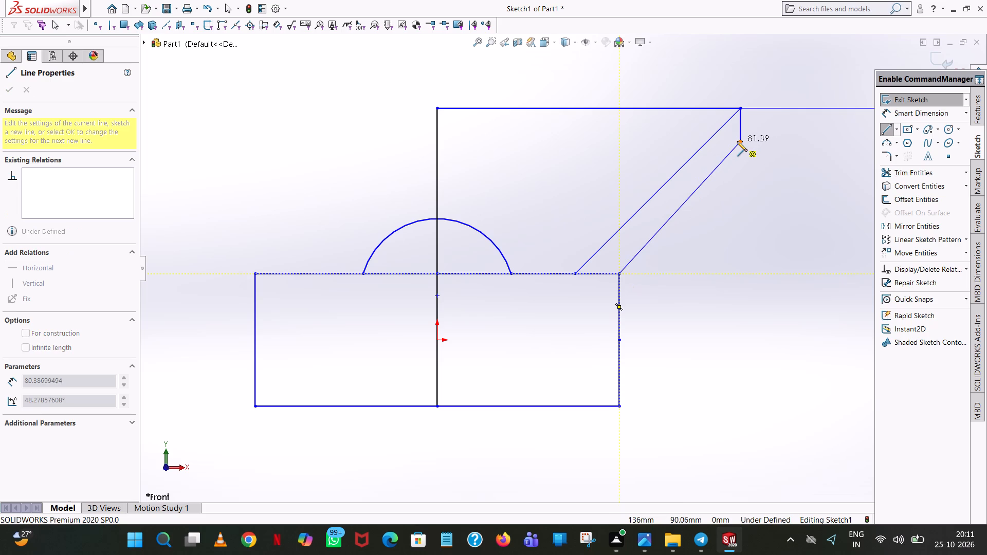
left_click(740, 141)
right_click(740, 141)
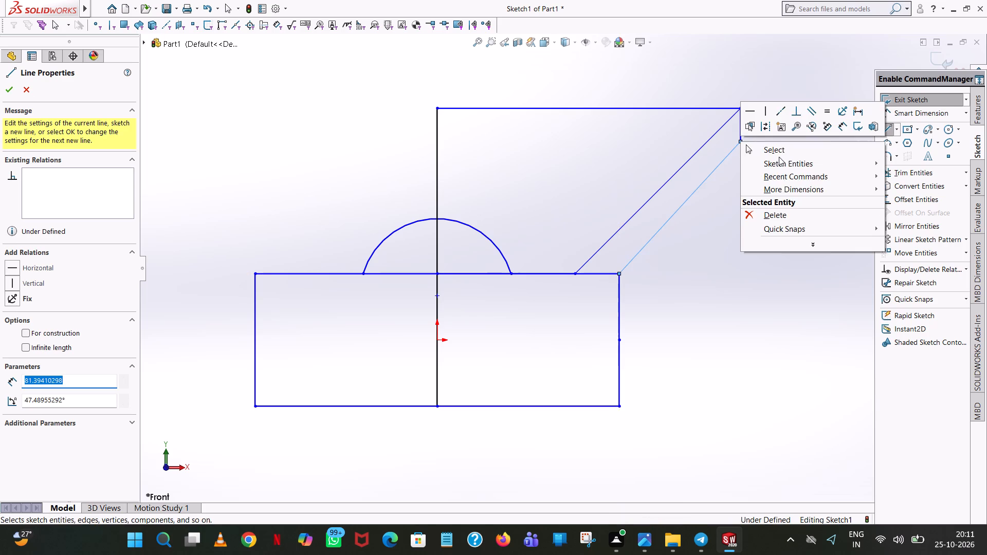
left_click(781, 153)
Start a new line at the lower end of the 15 mm vertical line.
scroll(753, 164, "up", 3)
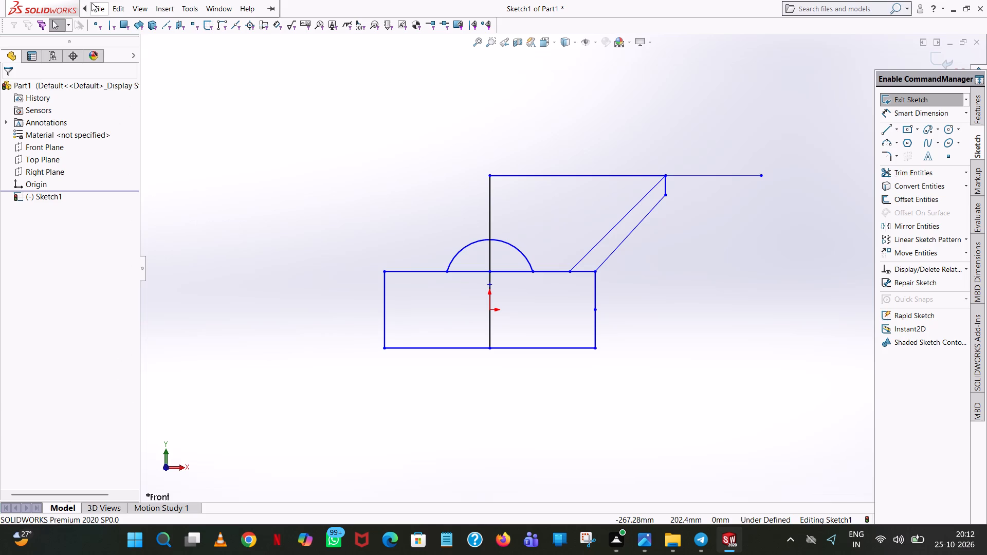
left_click(636, 113)
left_click(886, 129)
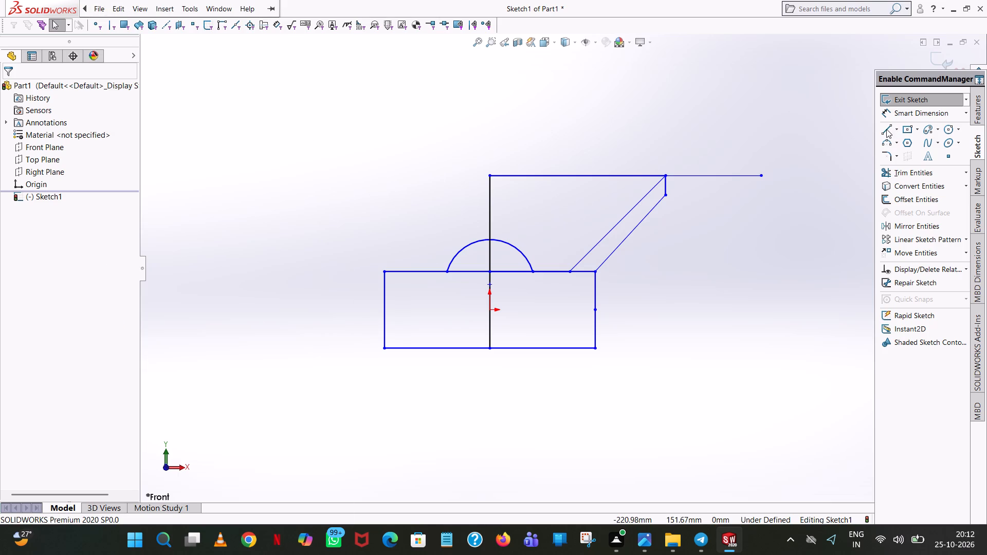
left_click(664, 195)
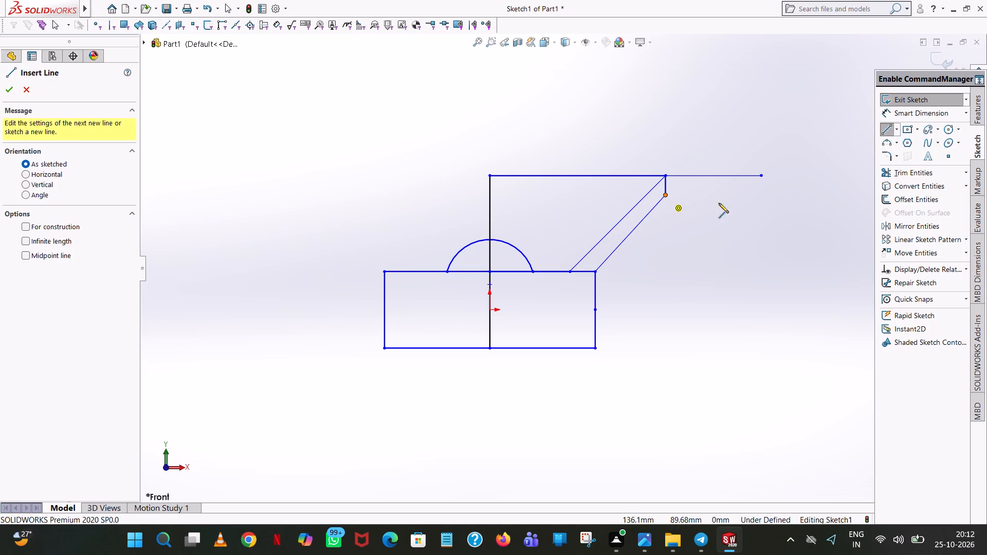
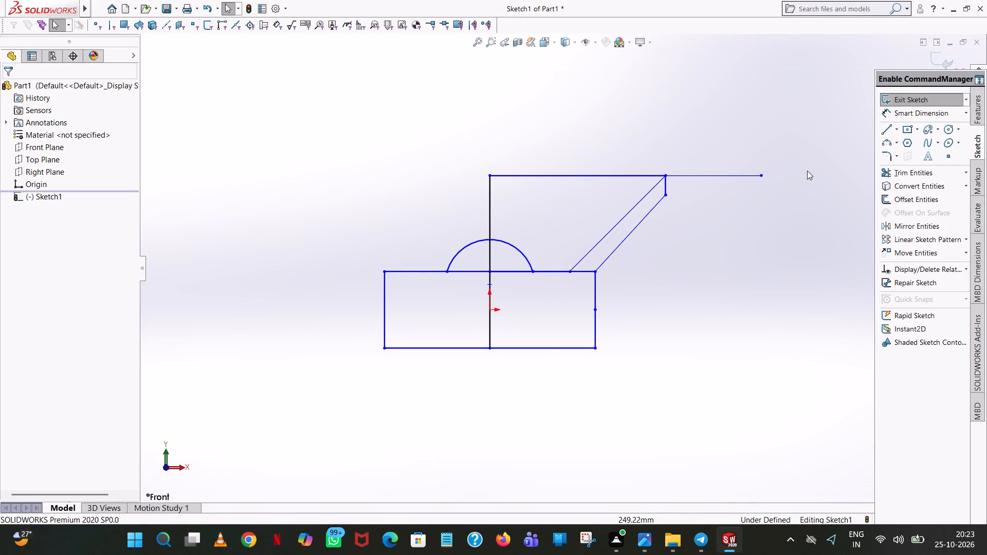
Sketch a 15 mm vertical line down from the upper line's outer end and a 75 mm horizontal line back to the sloped arm.
left_click(886, 125)
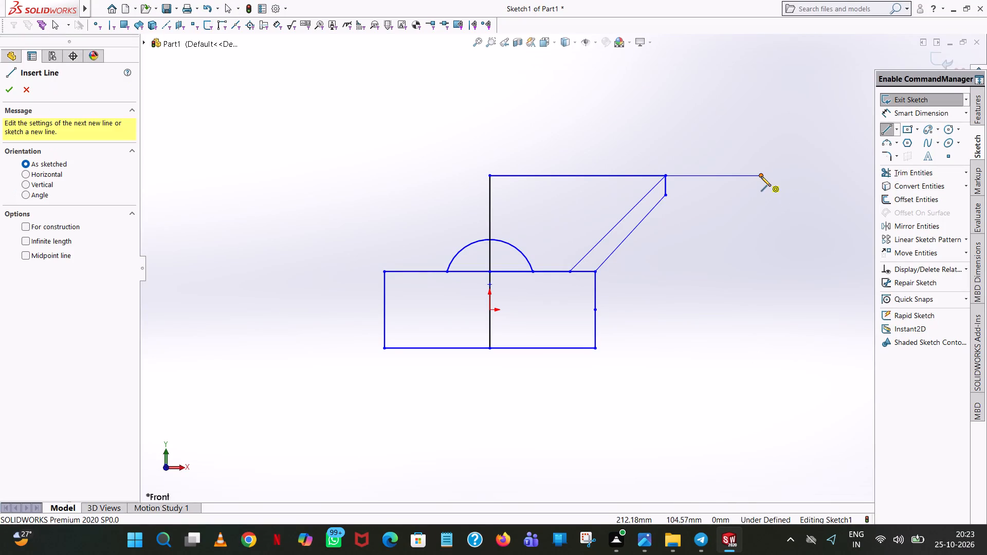
left_click(761, 176)
left_click(759, 194)
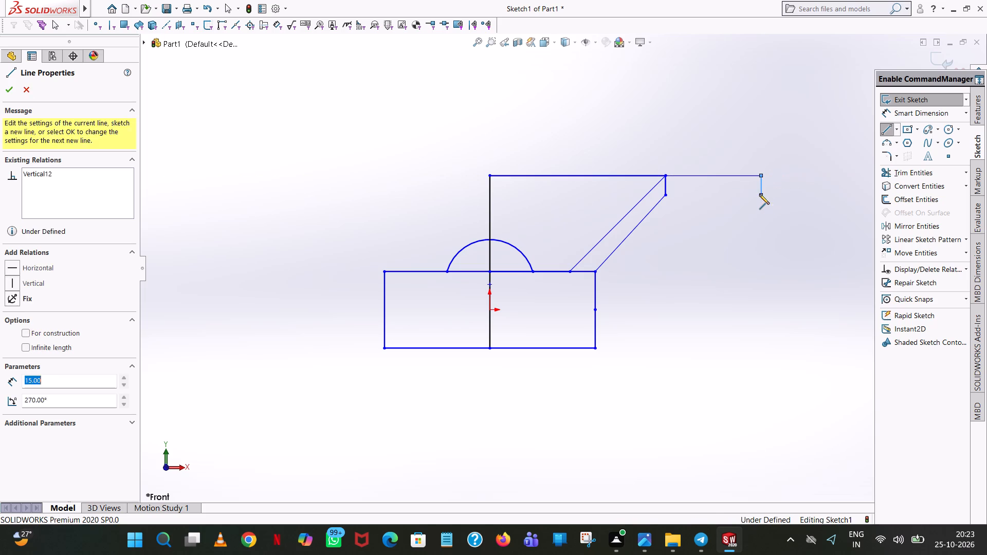
left_click(666, 195)
right_click(666, 195)
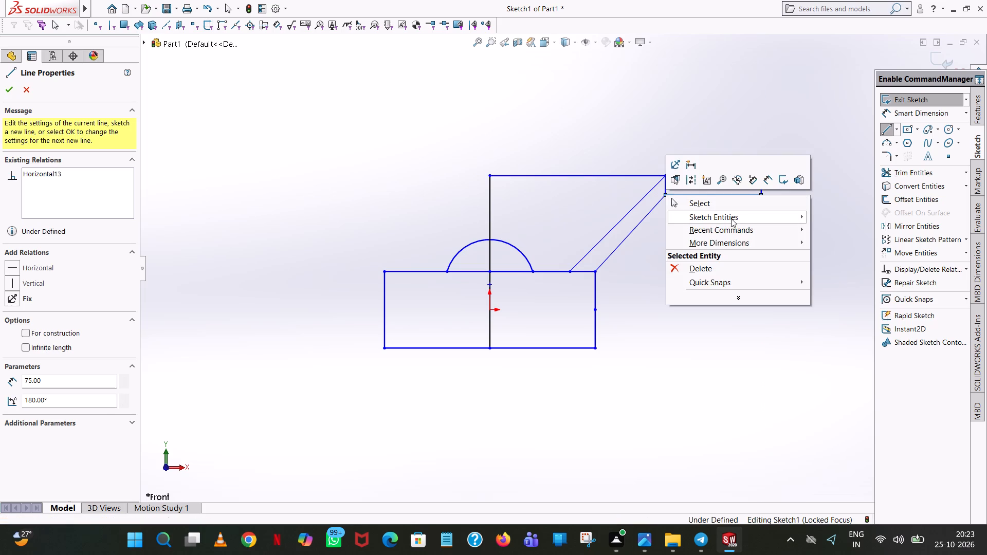
left_click(722, 206)
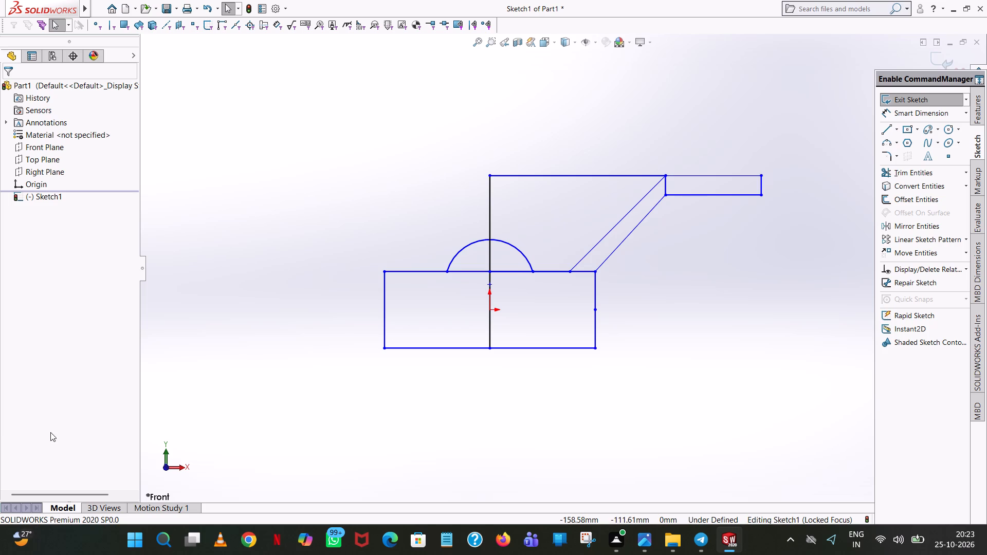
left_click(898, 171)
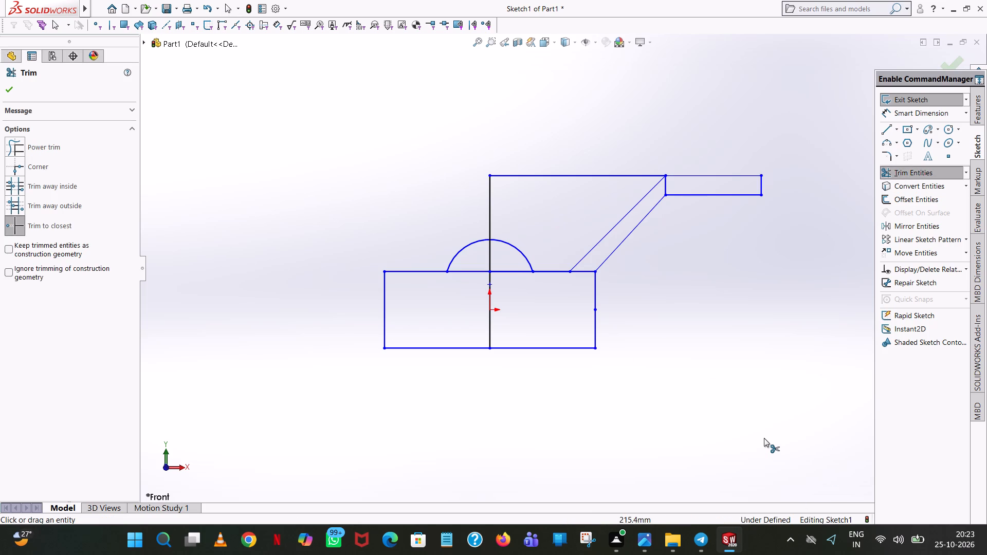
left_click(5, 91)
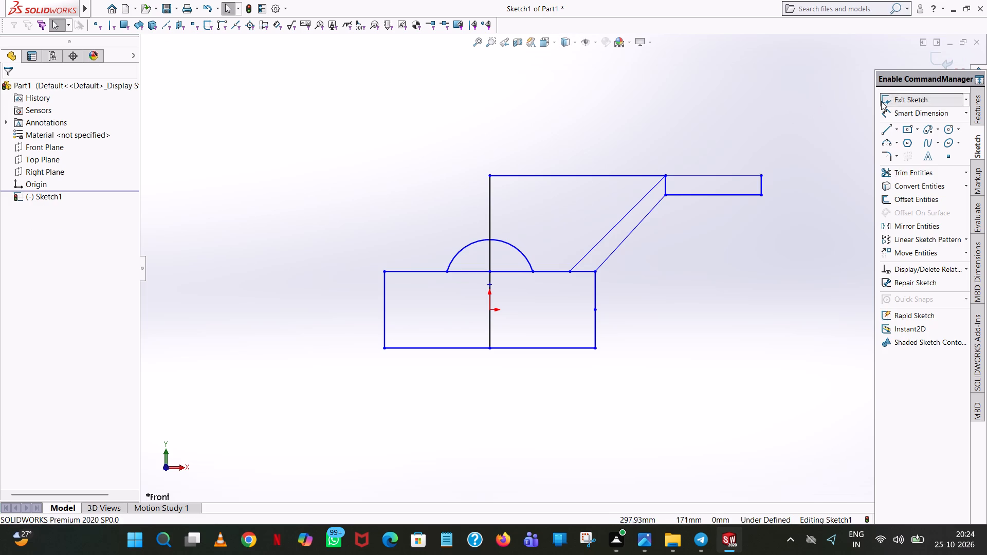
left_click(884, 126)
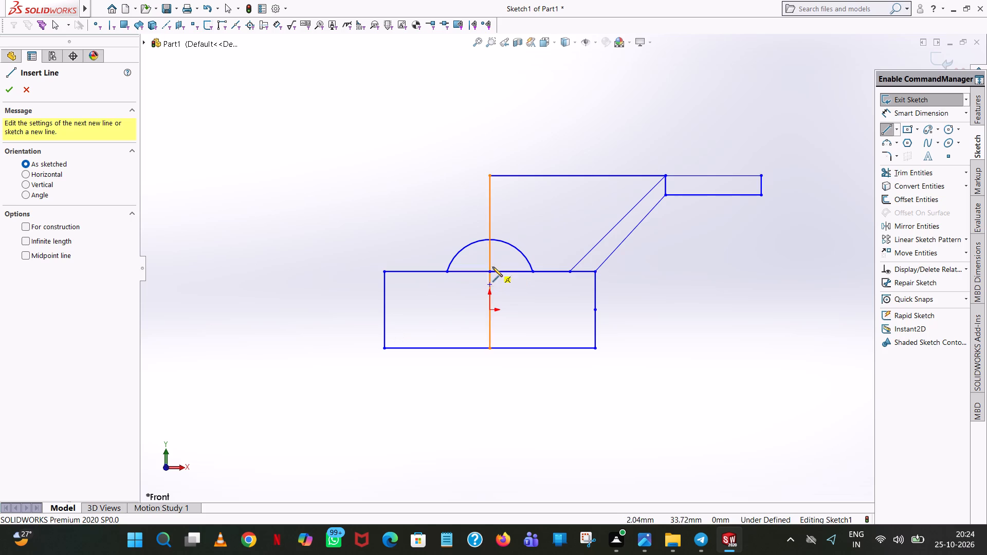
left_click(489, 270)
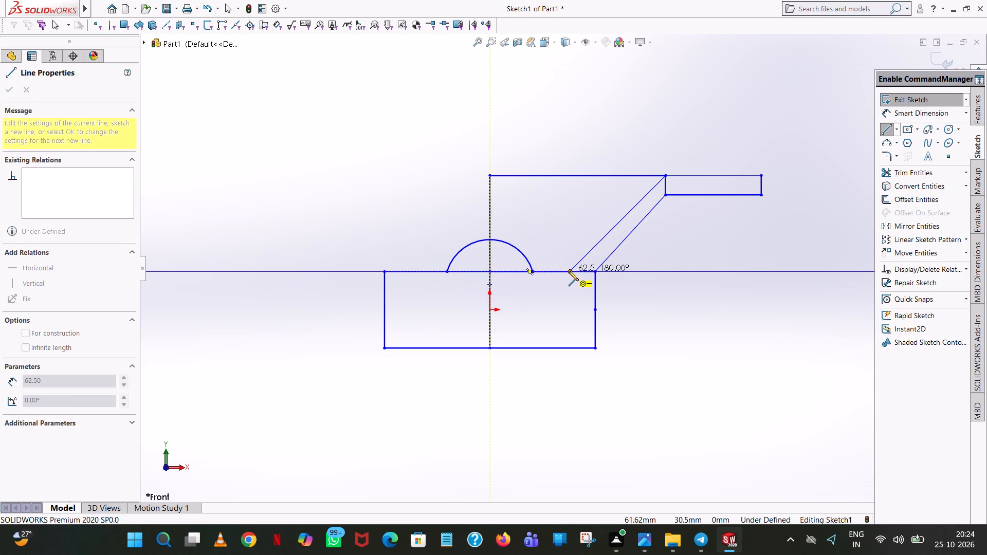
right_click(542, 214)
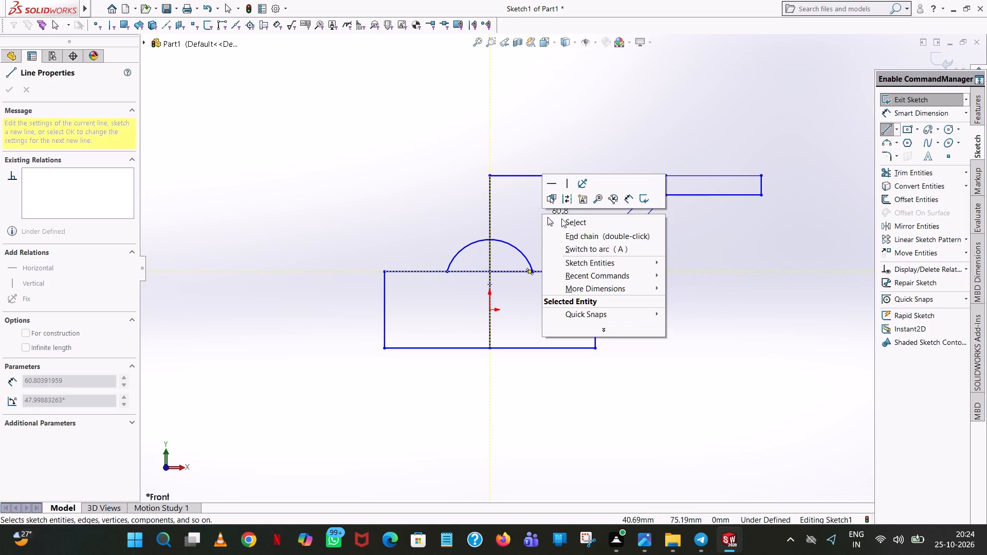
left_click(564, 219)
Trim away the upper horizontal line inside the arm, the arm's inner 15 mm vertical line and the whole vertical centre line.
left_click(895, 168)
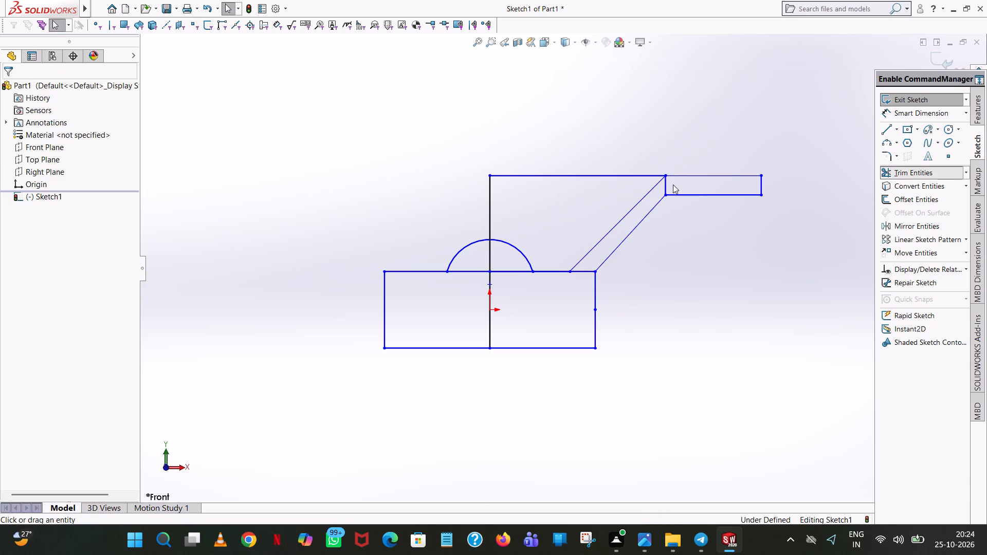
left_click(537, 176)
left_click(610, 172)
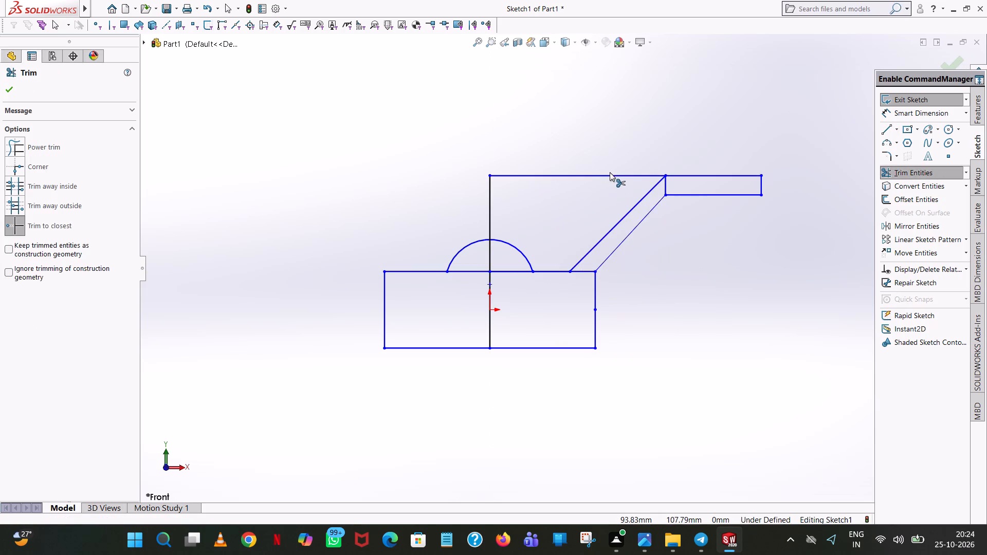
left_click(610, 172)
left_click(610, 176)
left_click(664, 187)
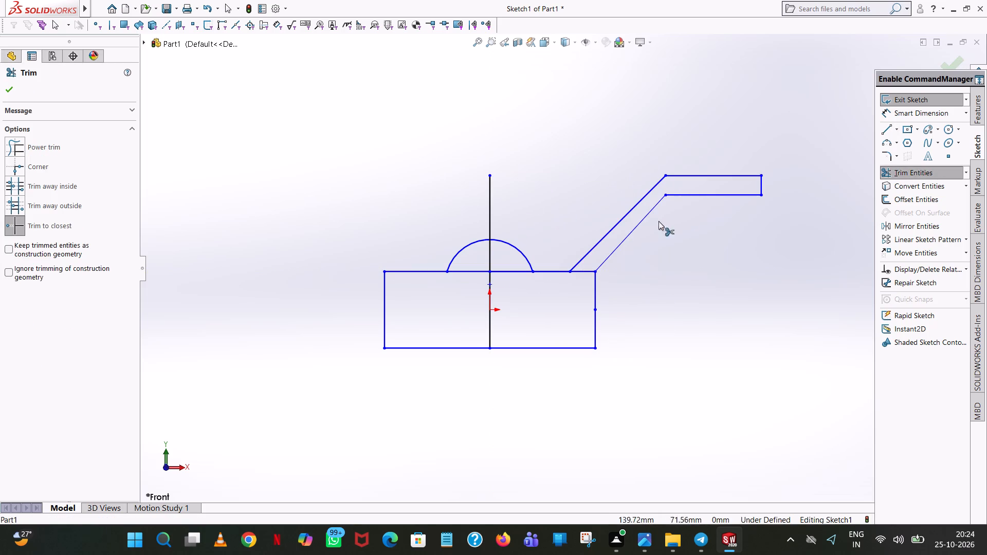
left_click(489, 191)
left_click(488, 262)
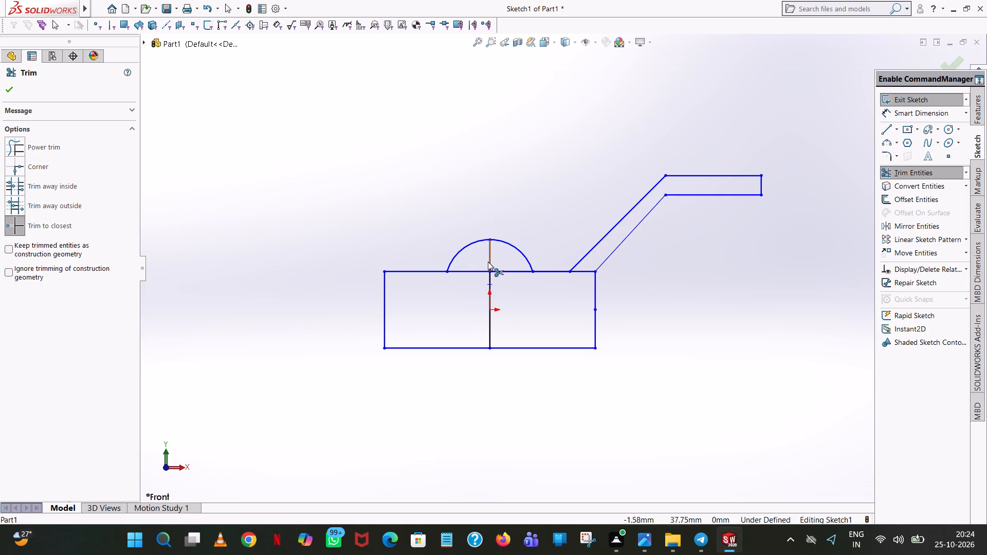
left_click(488, 295)
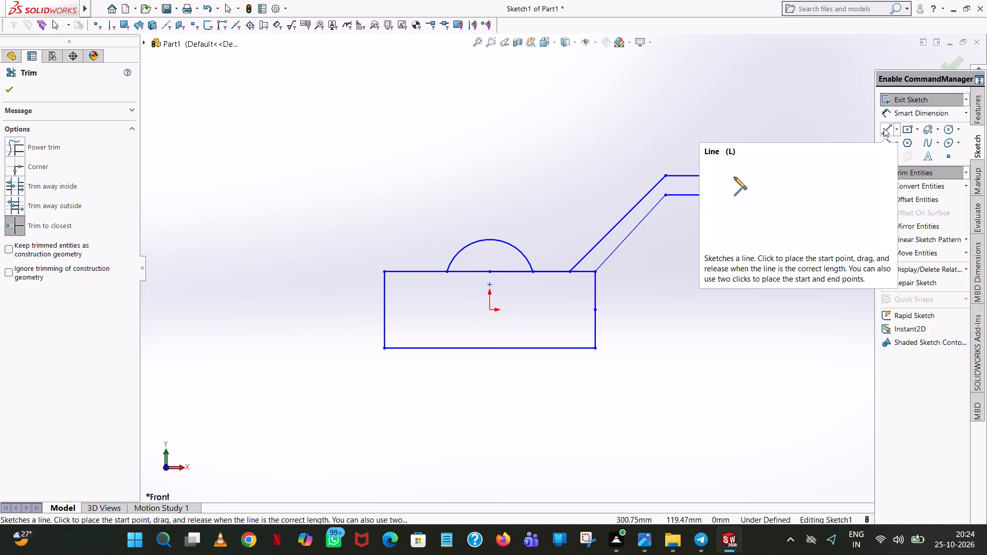
Sketch a vertical line about 99 mm long straight down from the origin.
left_click(884, 128)
left_click(489, 309)
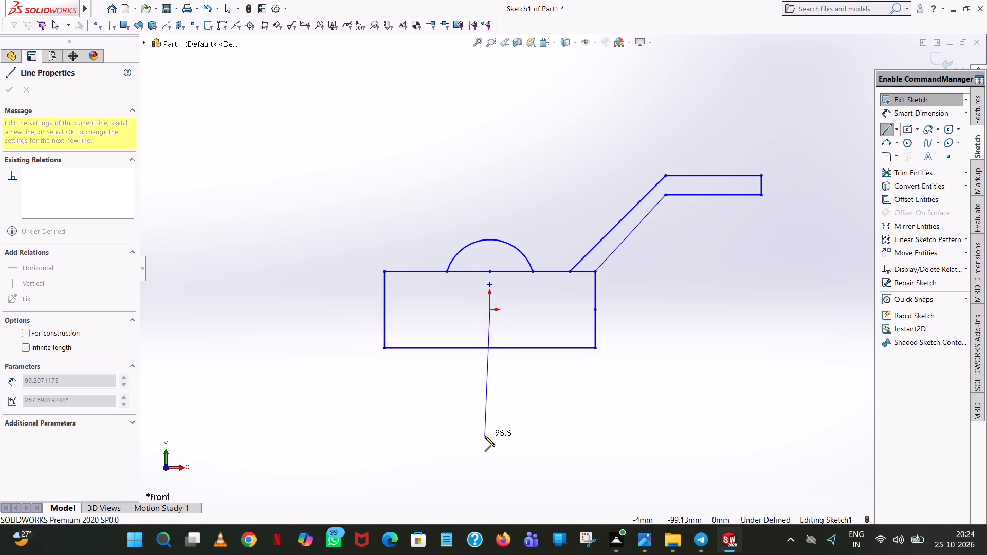
left_click(488, 436)
right_click(488, 436)
left_click(528, 433)
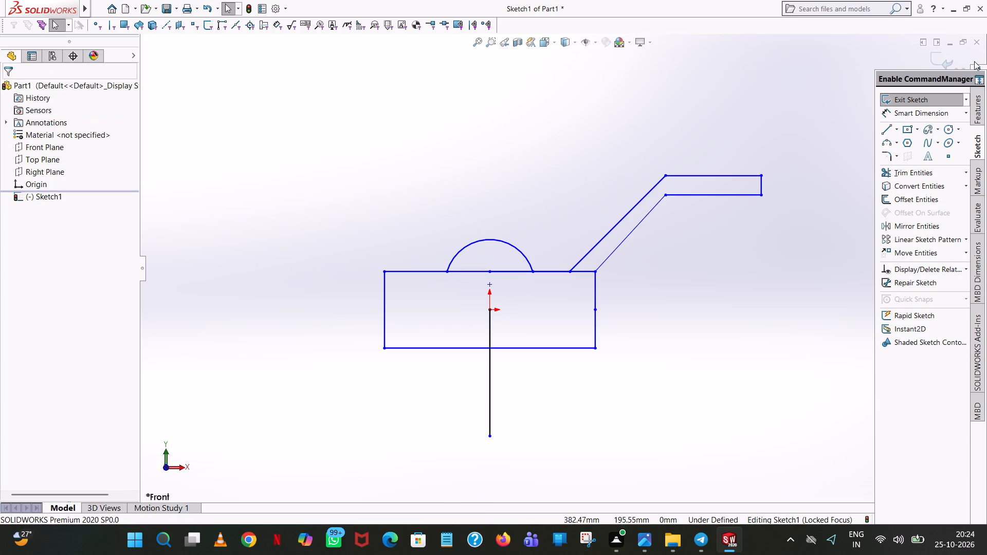
Mirror the arm's five lines about the vertical line through the origin, keeping the originals.
left_click(903, 226)
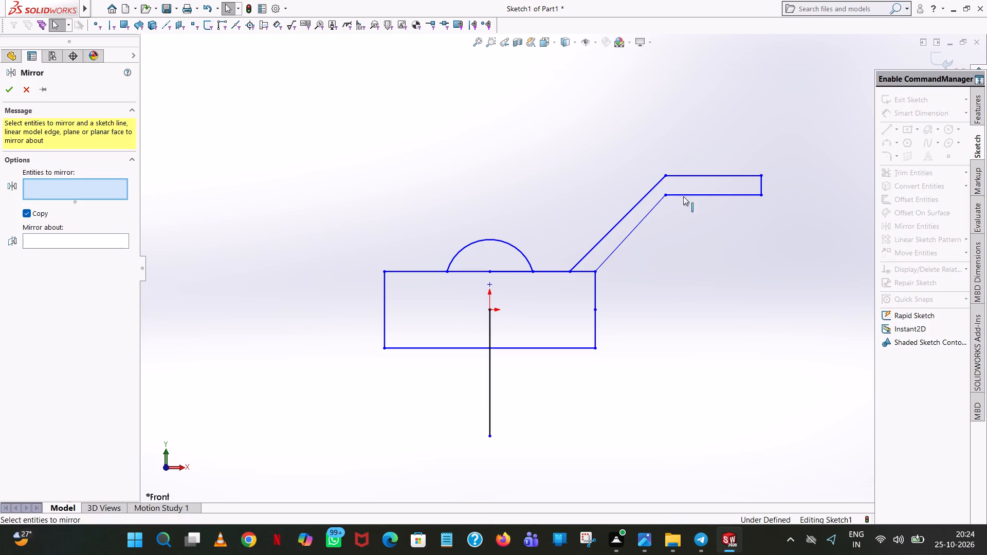
left_click_drag(677, 118, 736, 249)
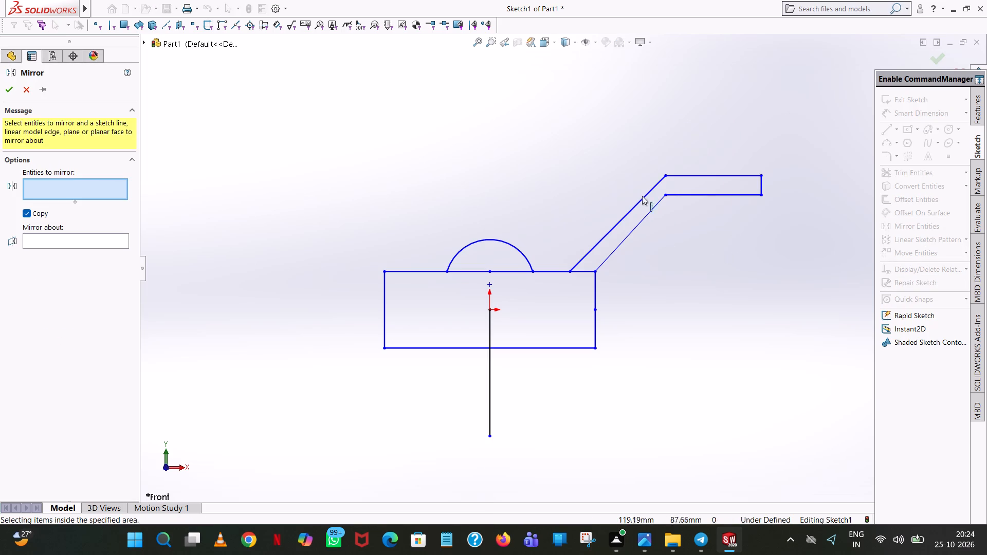
left_click(643, 197)
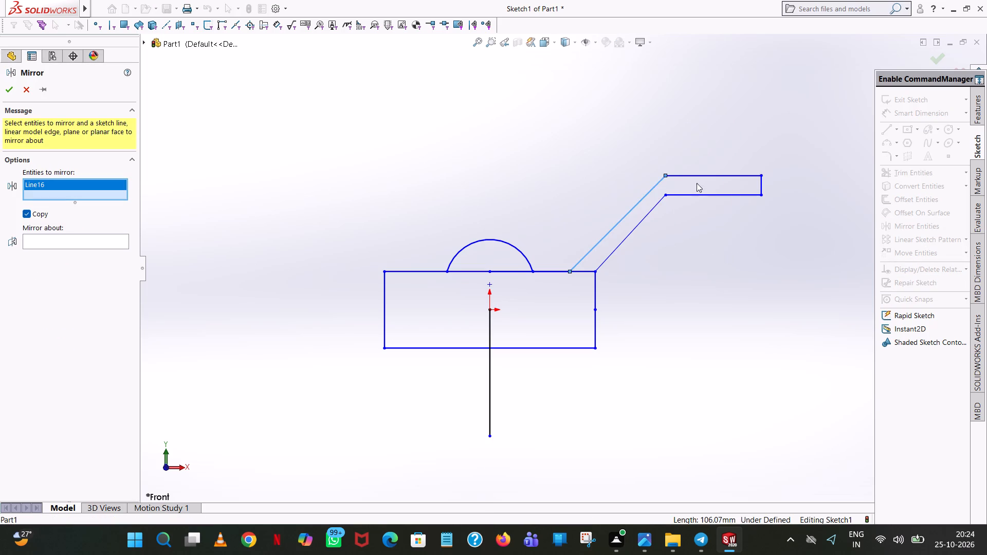
left_click(702, 177)
left_click(705, 194)
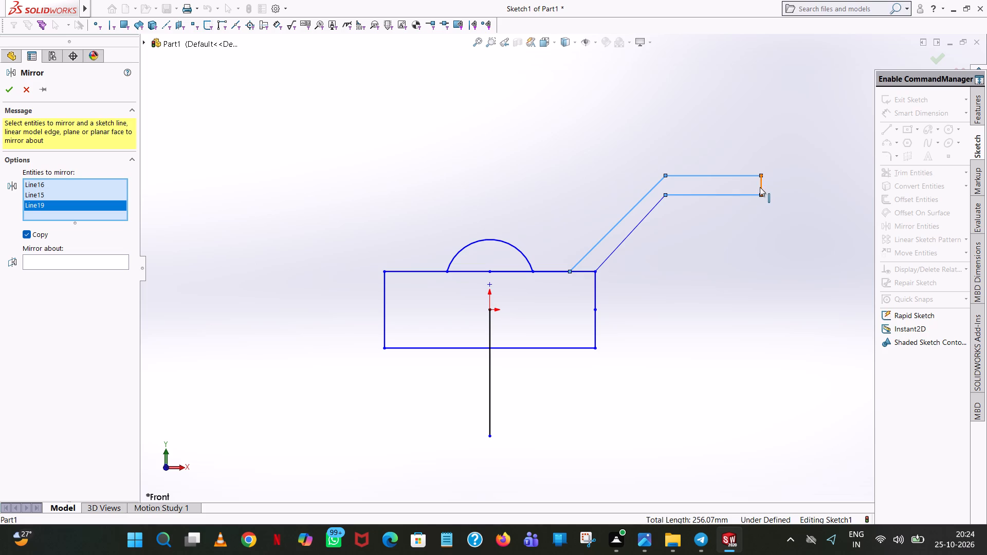
left_click(760, 187)
left_click(643, 221)
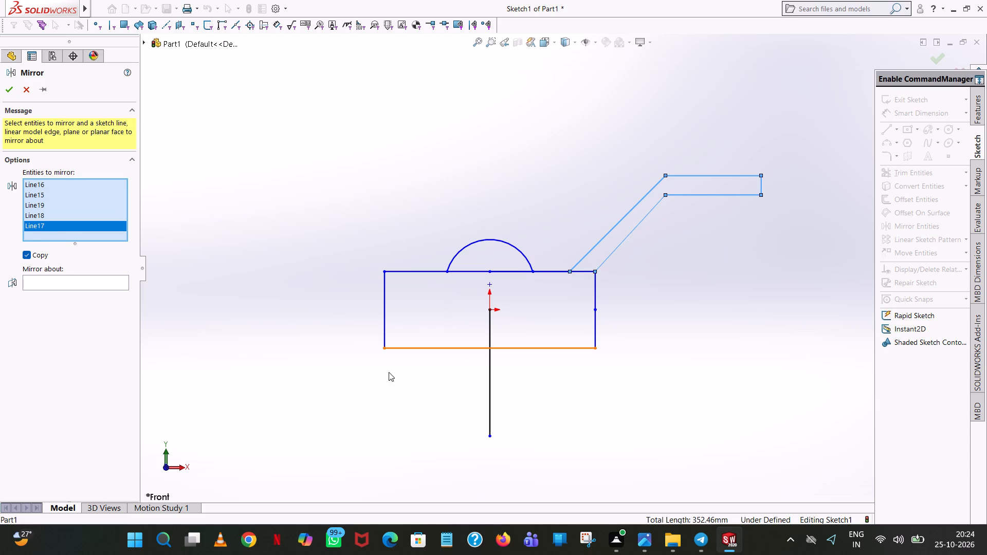
left_click(58, 279)
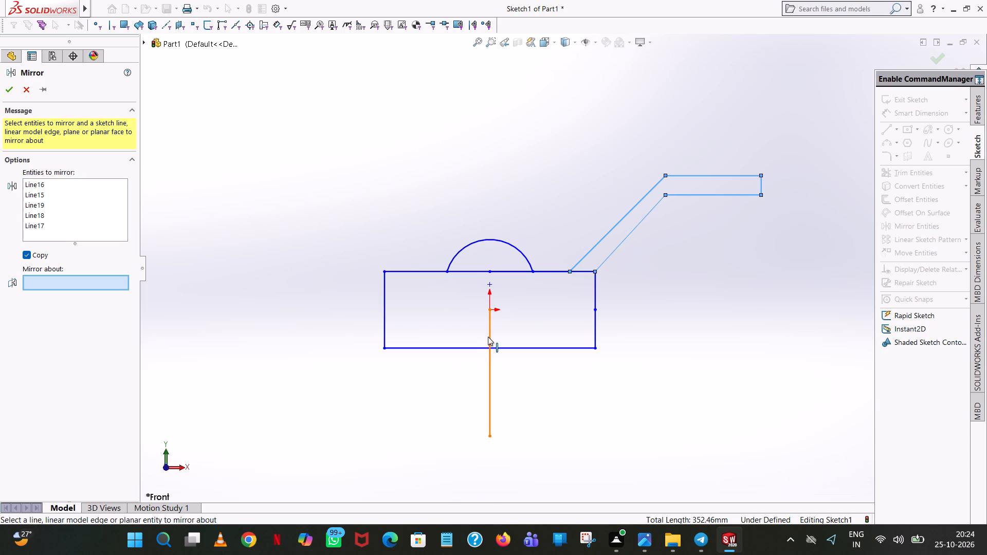
left_click(488, 337)
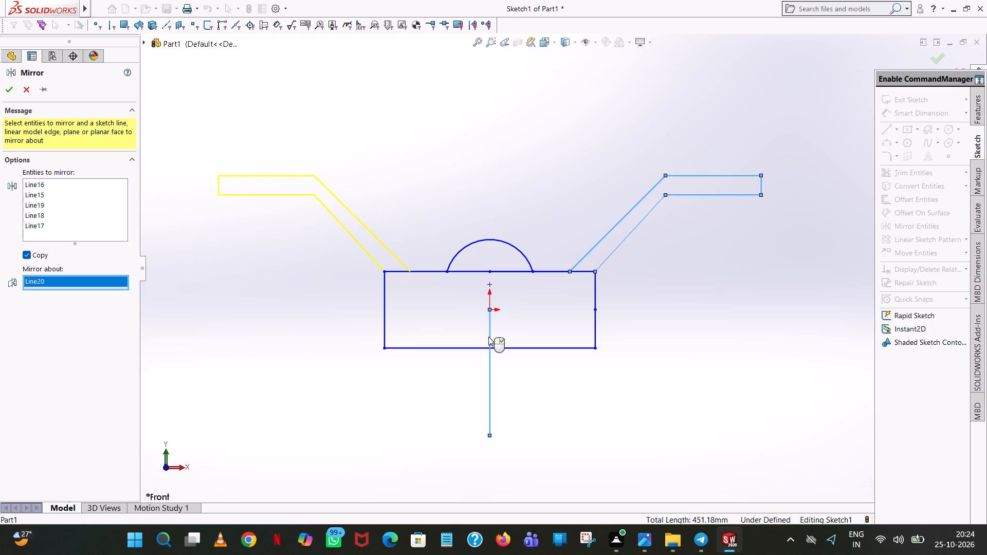
left_click(6, 89)
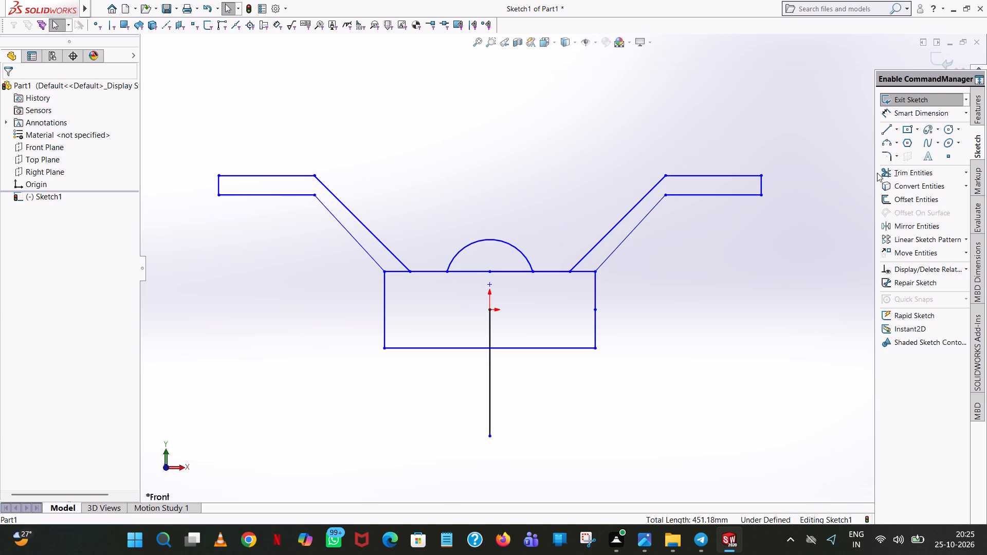
Trim away the vertical mirror line and the rectangle's upper edge beneath the hub arc and both arm roots, leaving one closed outline.
left_click(922, 171)
left_click(515, 269)
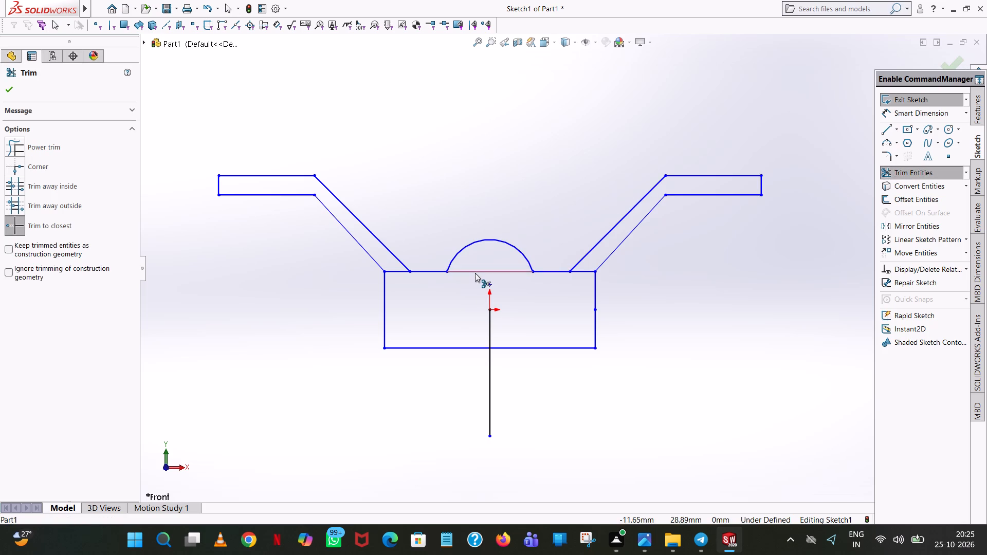
left_click(475, 273)
left_click(486, 328)
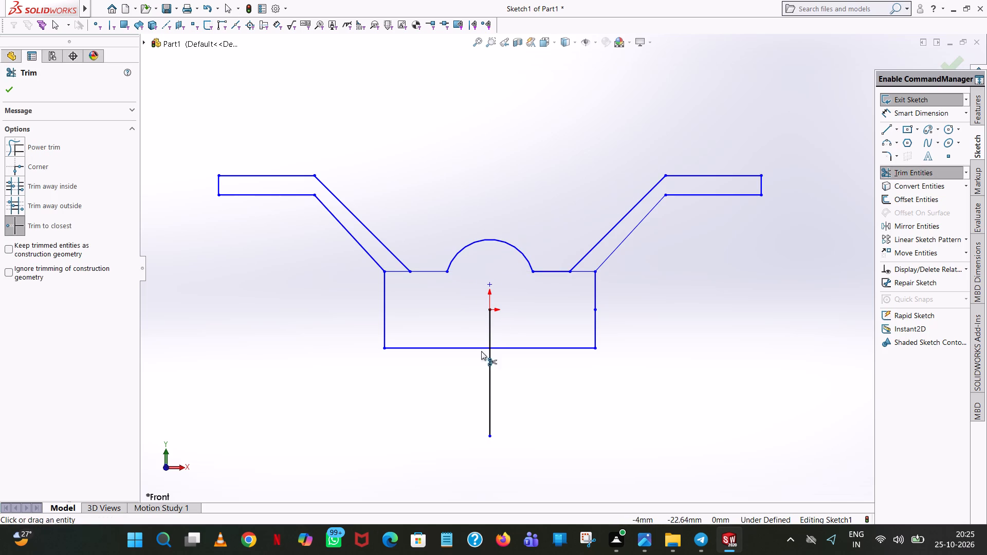
left_click(491, 392)
left_click(488, 329)
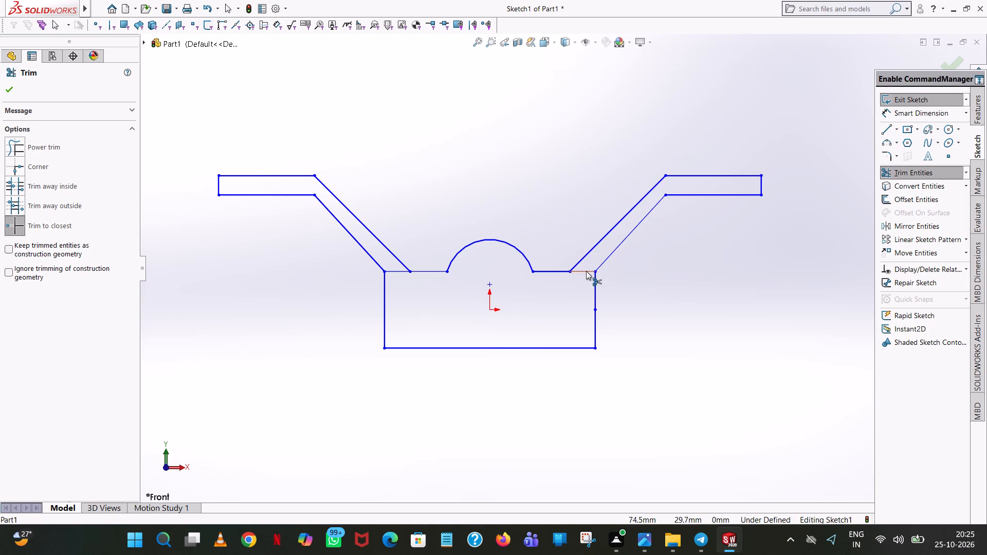
left_click(586, 270)
left_click(396, 270)
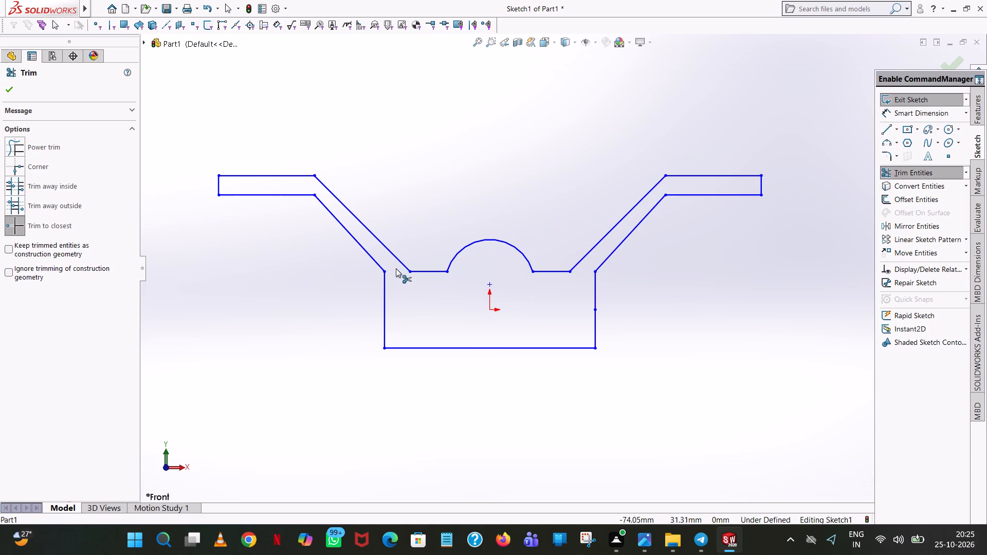
Add a radius dimension to the hub arc, placed above the profile.
left_click(915, 112)
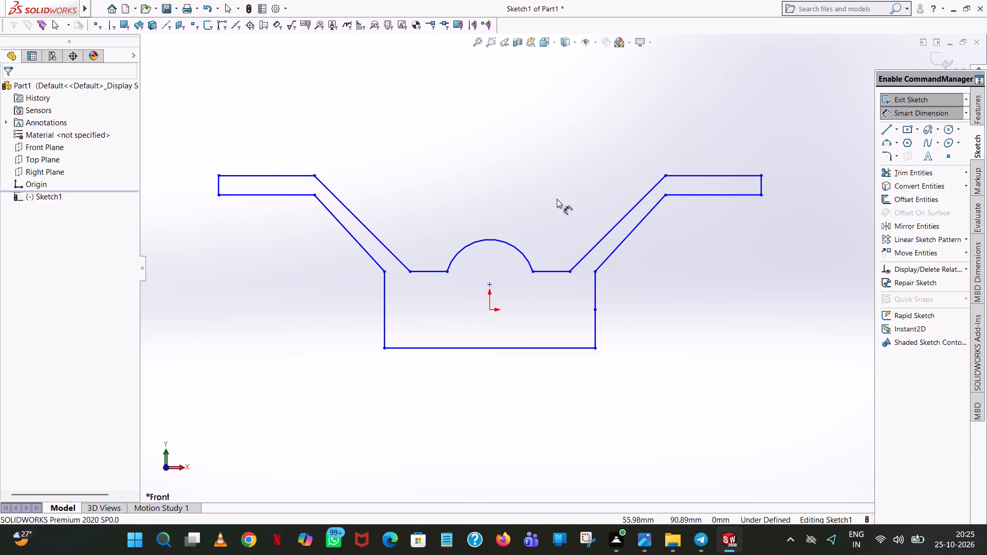
left_click(487, 238)
left_click(503, 140)
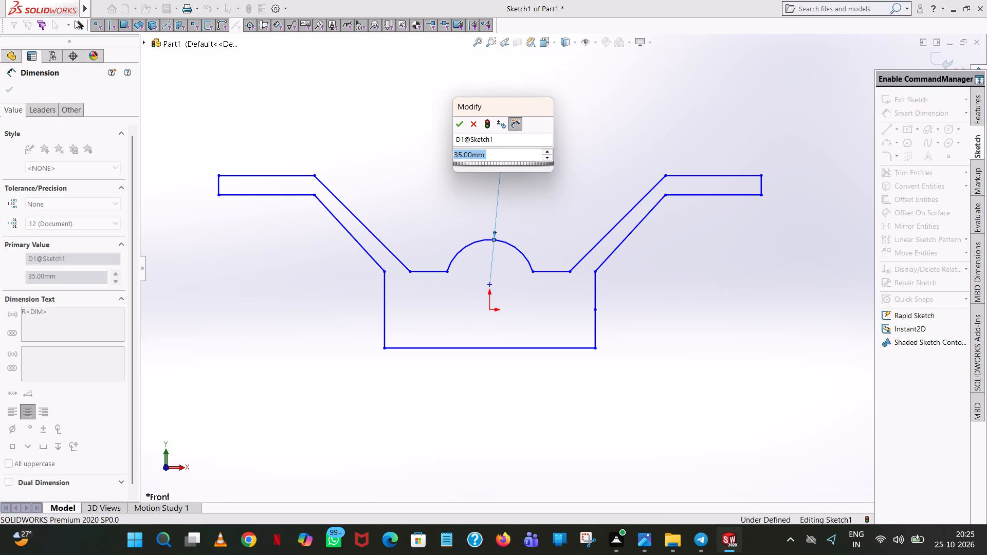
left_click(455, 125)
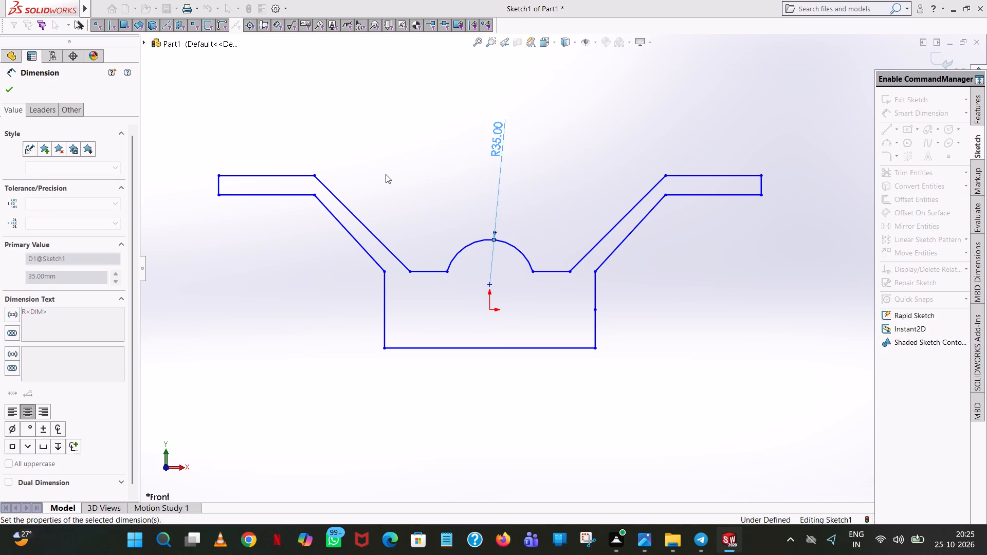
left_click(385, 174)
Dimension the vertical distance between the hub arc's centre and the origin, placing it beside the profile.
left_click(490, 283)
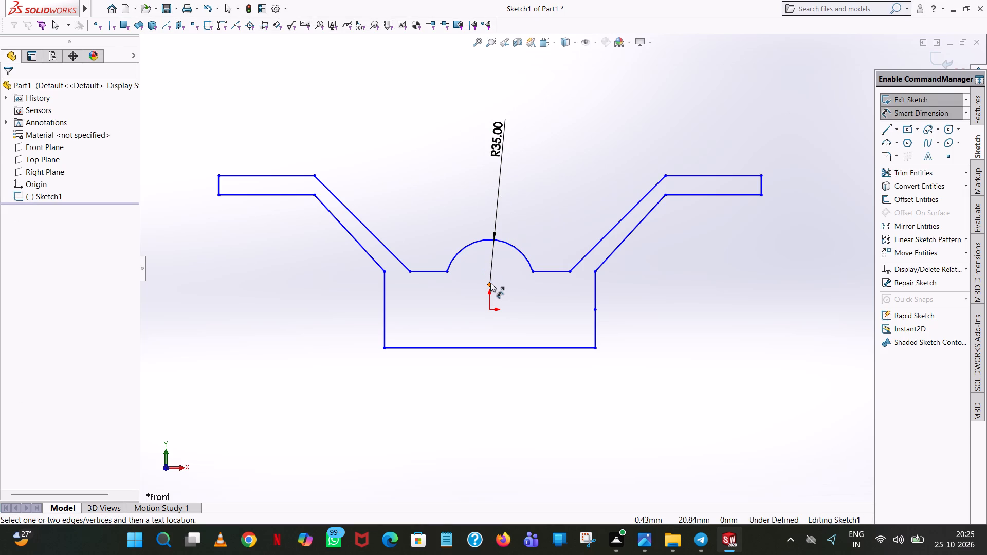
left_click(490, 309)
left_click(293, 324)
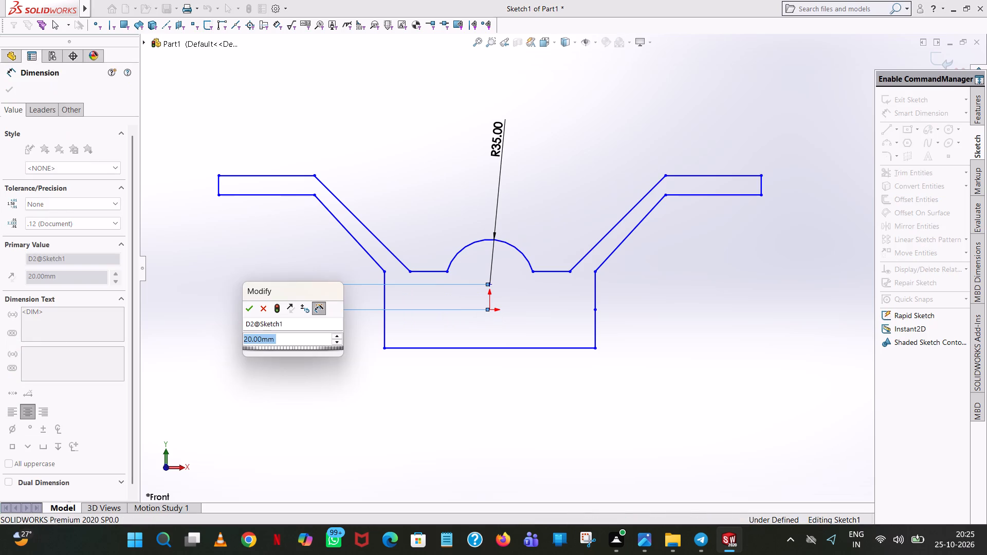
left_click(246, 303)
left_click(265, 263)
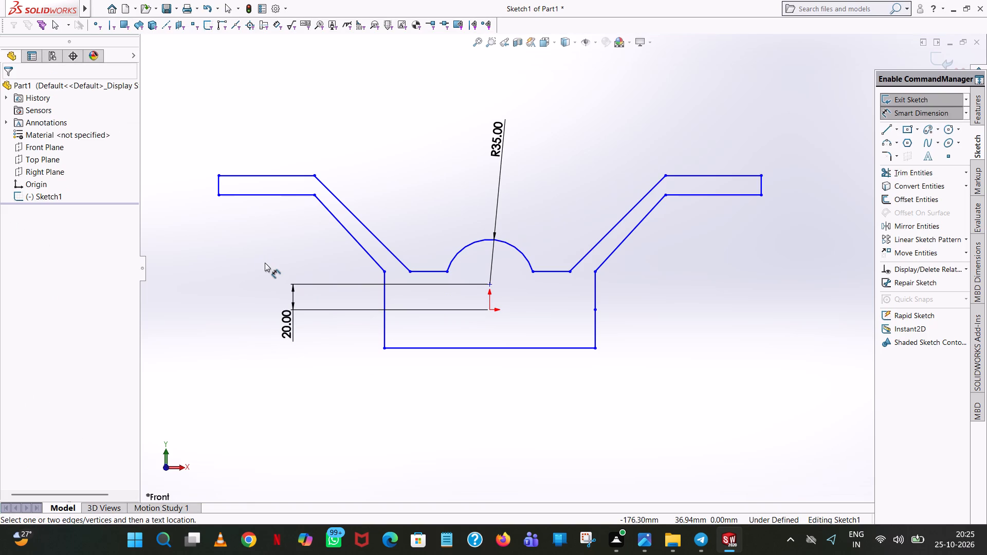
key("Escape")
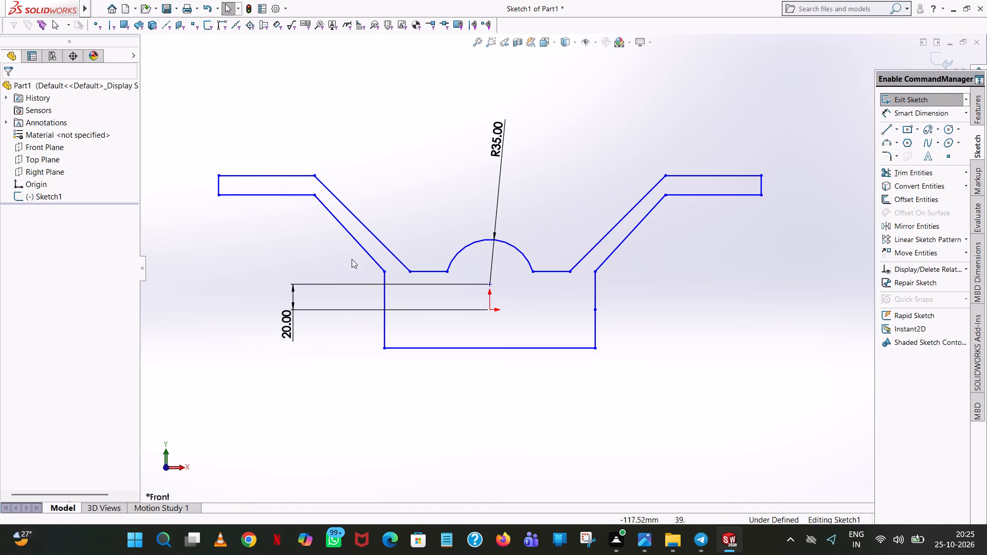
Add a Vertical relation between the origin and the hub arc's centre point.
left_click(490, 308, "ctrl")
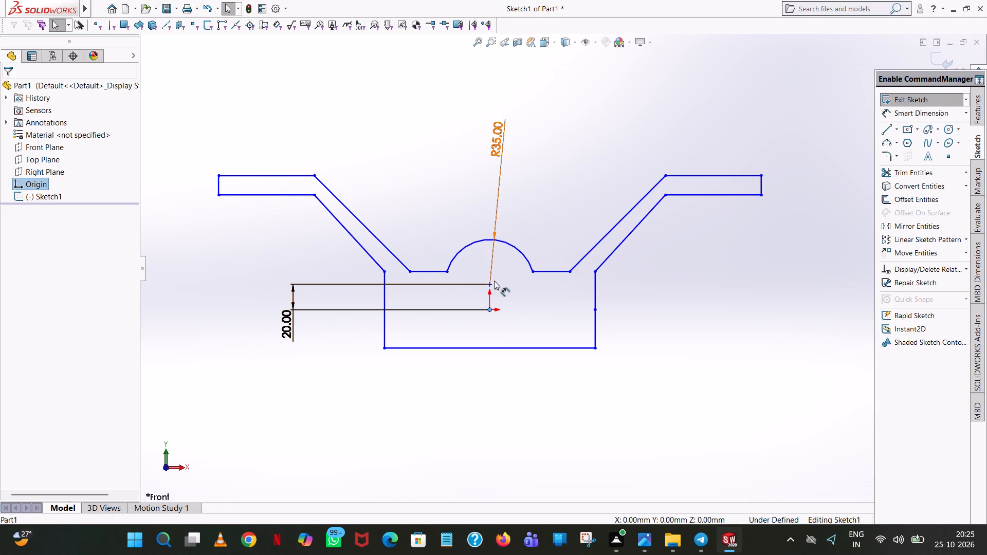
left_click(488, 283, "ctrl")
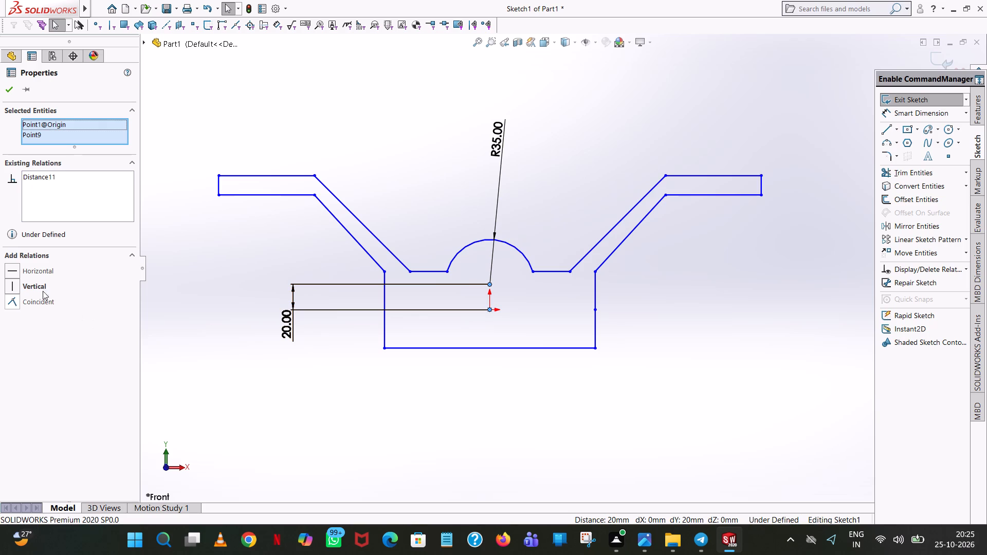
left_click(36, 283)
left_click(8, 88)
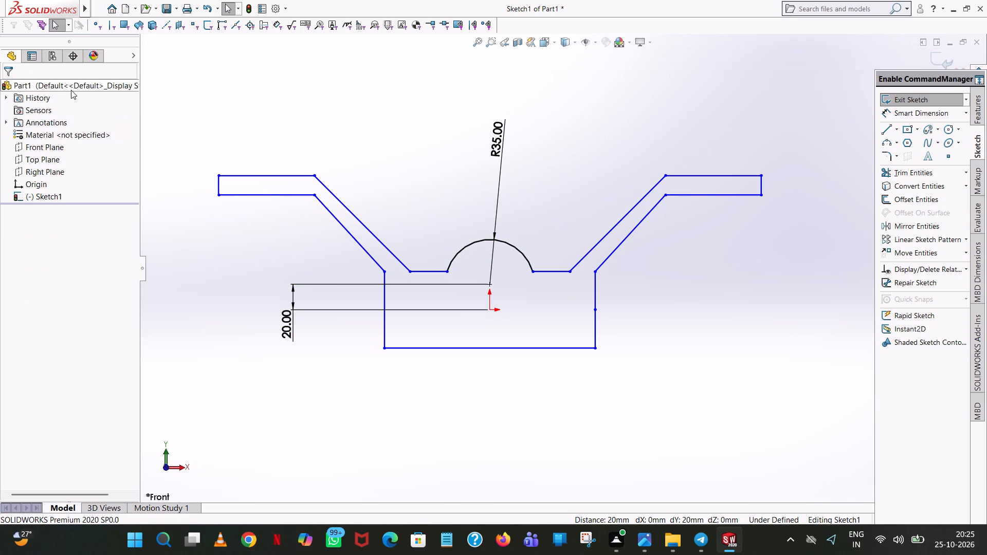
Dimension the horizontal distance from the origin to the right arm's inner root point, placing it above the profile.
left_click(933, 112)
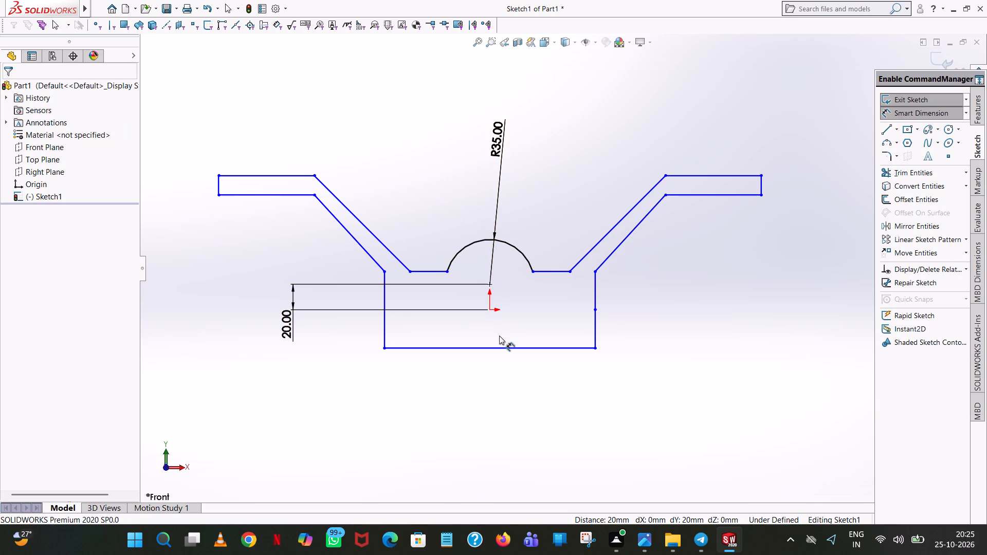
left_click(488, 310)
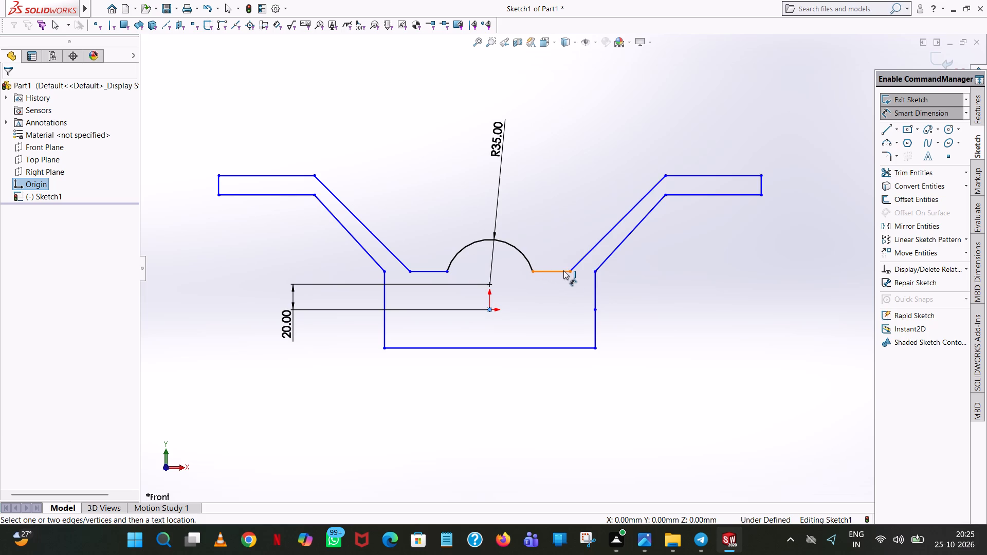
left_click(570, 269)
left_click(556, 105)
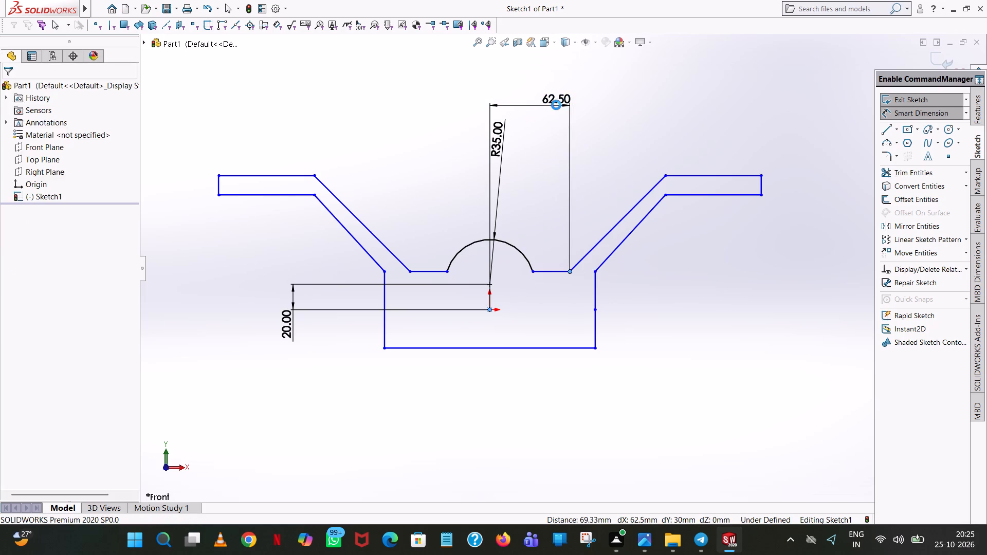
left_click(510, 88)
left_click(411, 101)
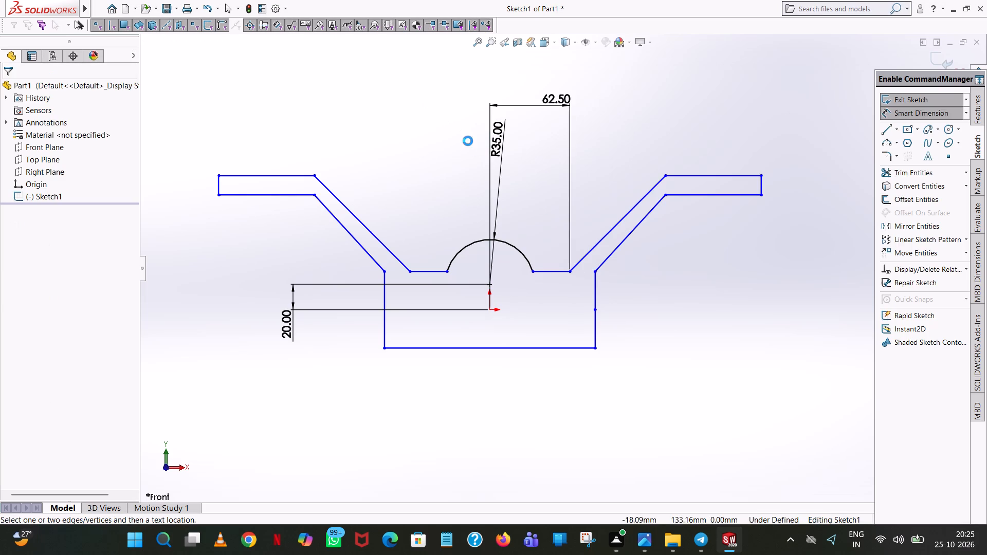
Dimension the base's height between the short upper edge right of the hub arc and the bottom edge, placed beside the right arm.
left_click(549, 272)
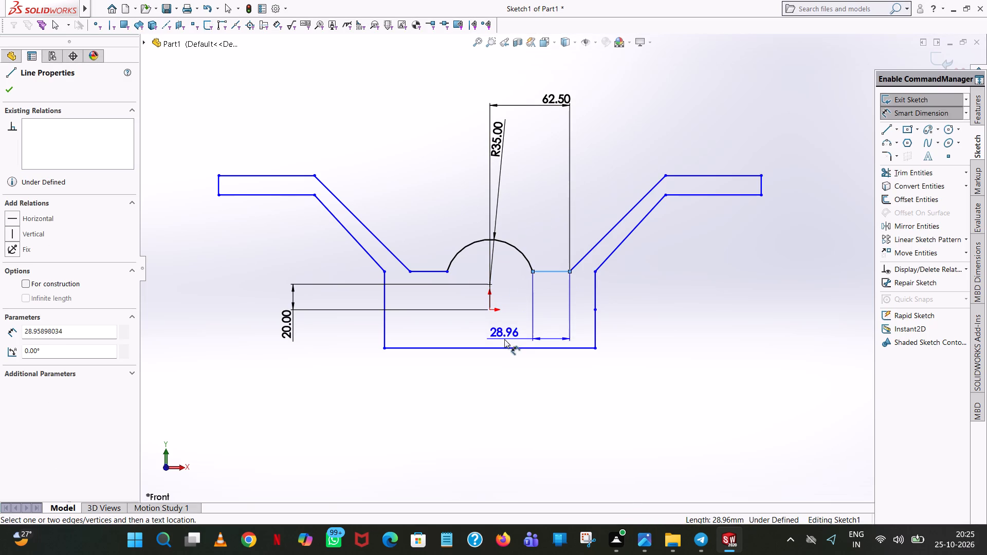
left_click(499, 348)
left_click(753, 343)
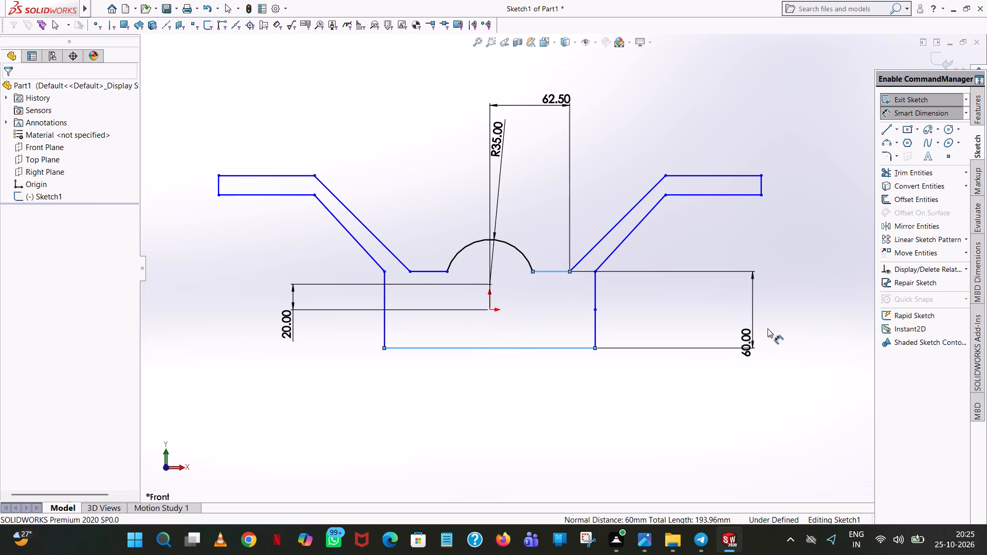
left_click(706, 323)
left_click(705, 254)
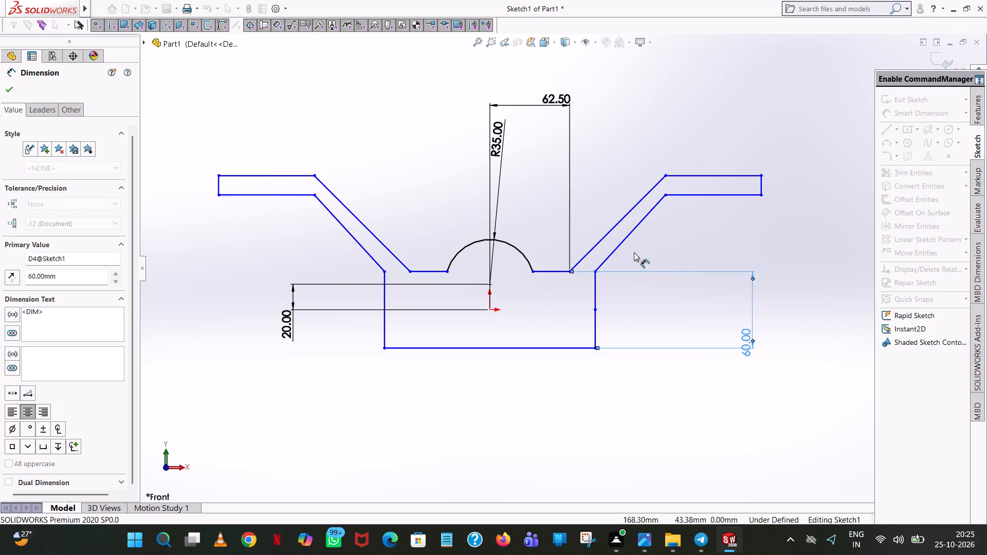
Dimension the vertical distance between the origin and the short upper edge right of the hub arc, placed outside the base height dimension.
left_click(545, 268)
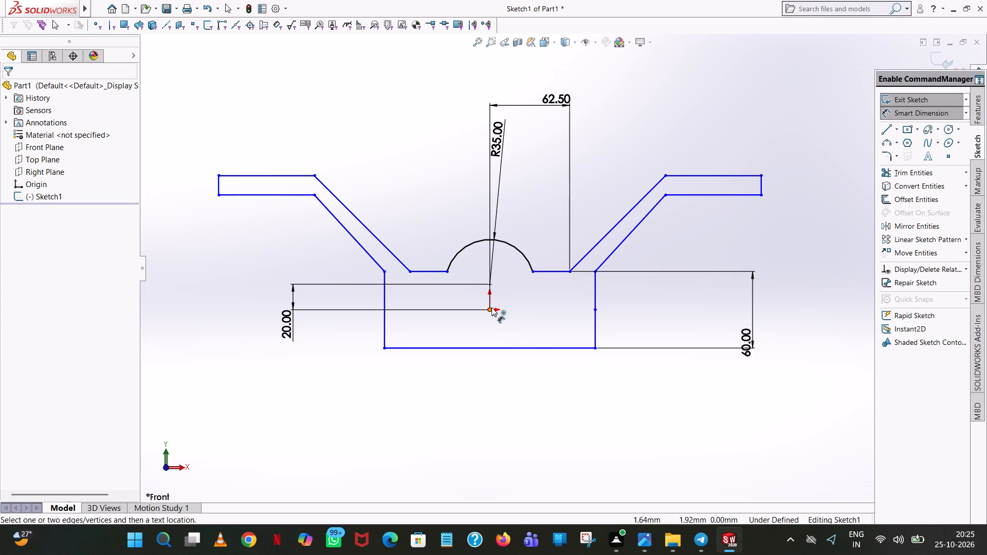
left_click(489, 309)
key("Escape")
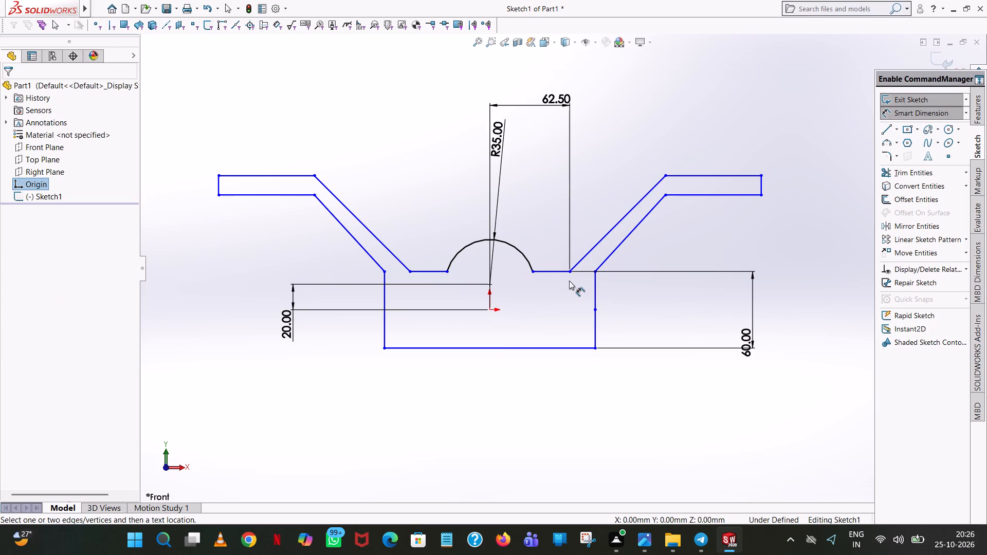
left_click(557, 272)
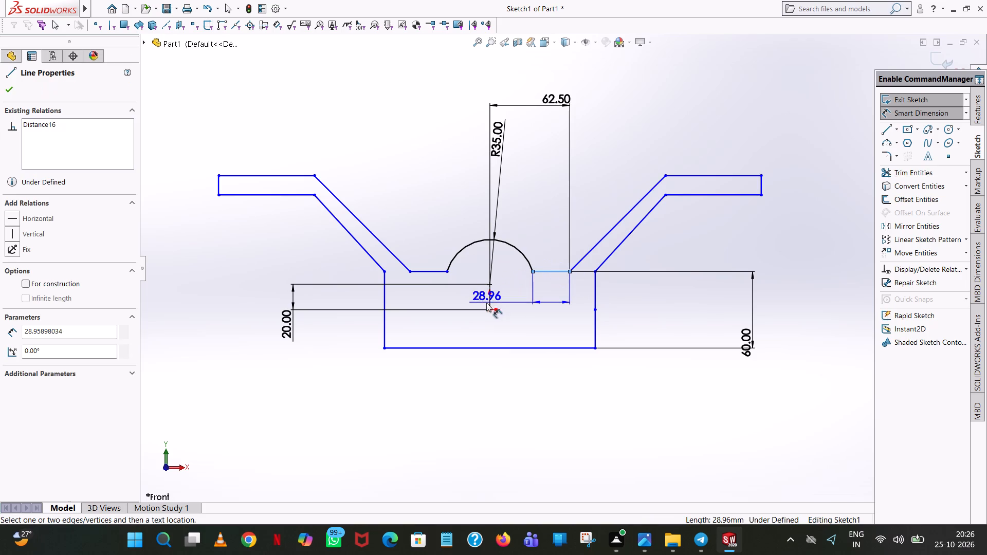
left_click(490, 310)
left_click(779, 292)
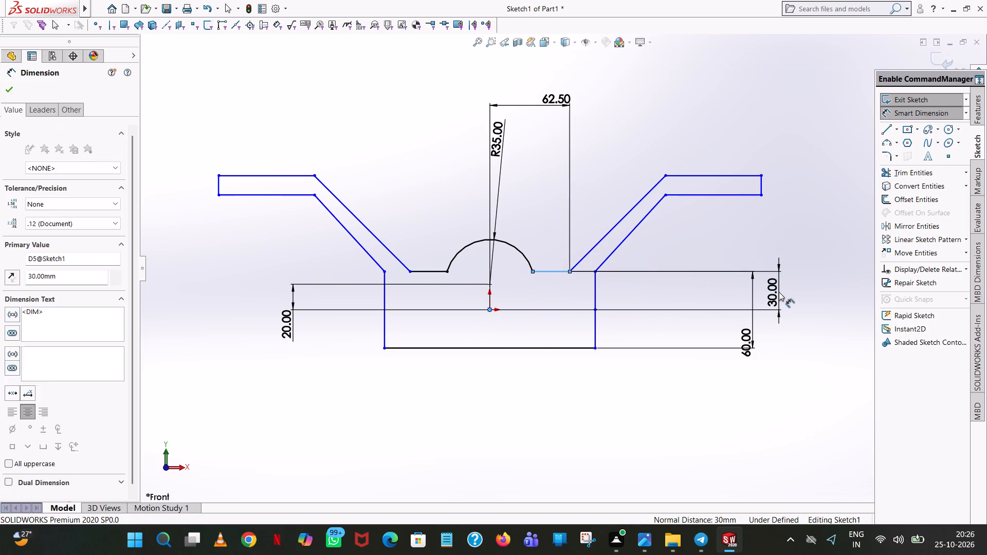
left_click(732, 273)
left_click(739, 240)
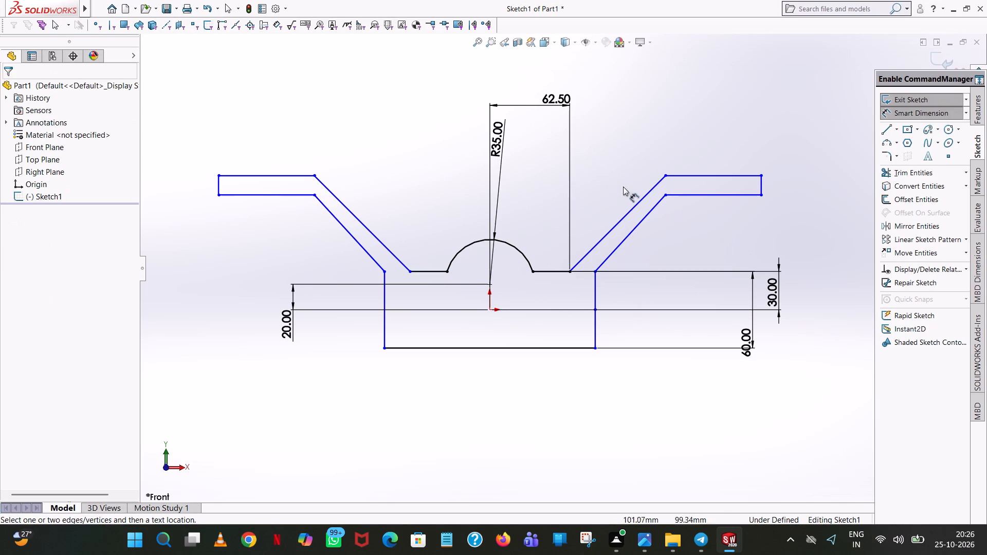
Dimension the horizontal extent of the right arm's upper sloping line, placing it above the profile.
left_click(624, 216)
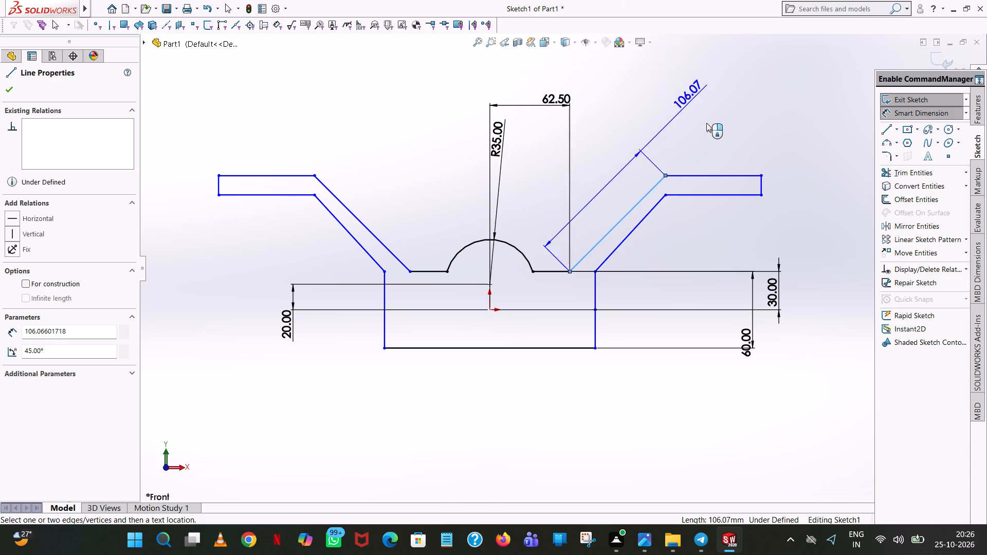
left_click(592, 82)
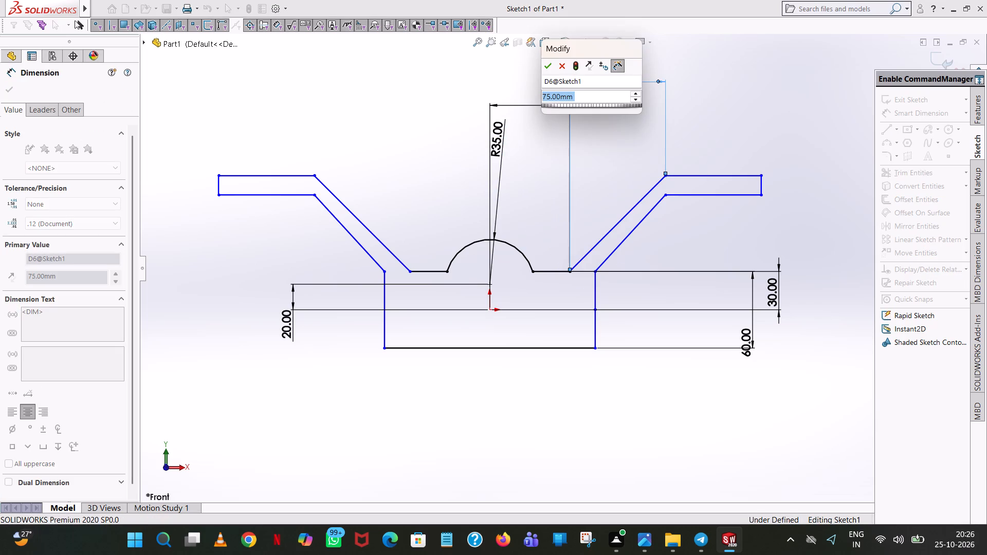
left_click(547, 63)
left_click(821, 118)
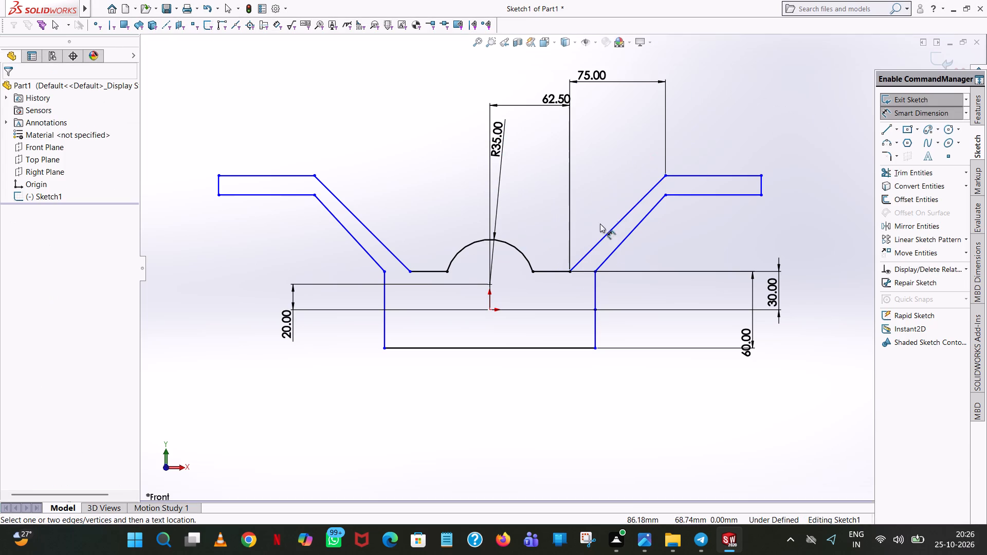
Dimension the perpendicular distance from the origin to the right arm's upper sloping line, placing it below the base.
left_click(602, 233)
left_click(604, 236)
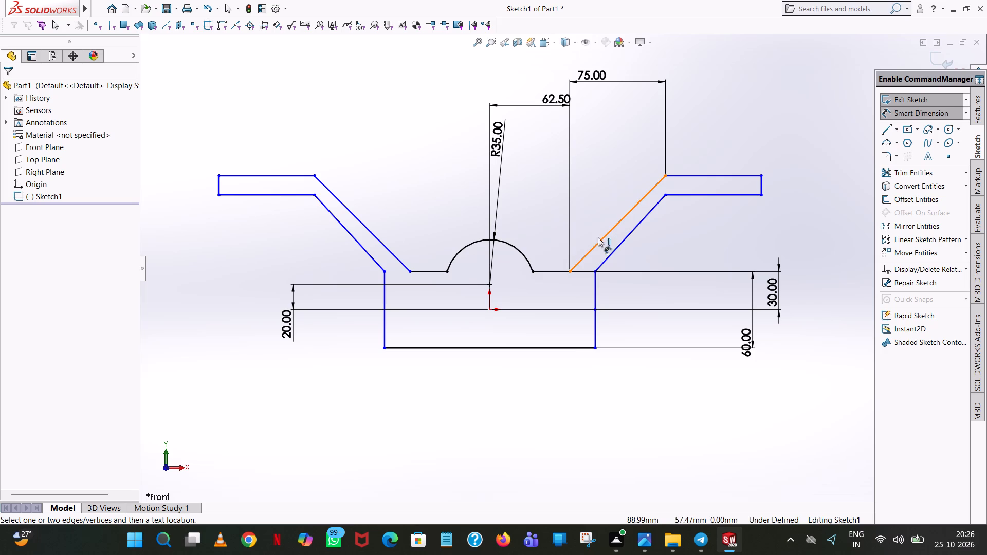
left_click(490, 311)
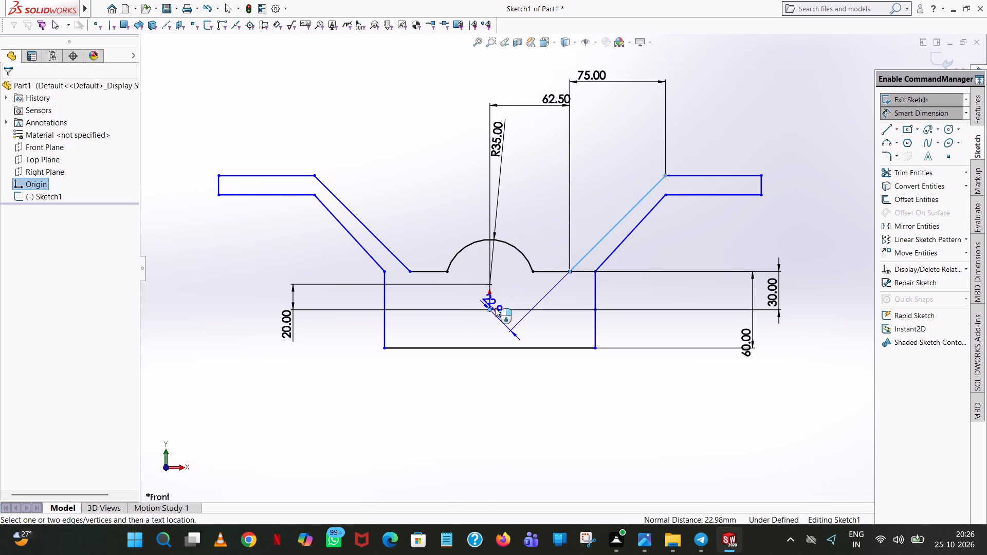
left_click(403, 363)
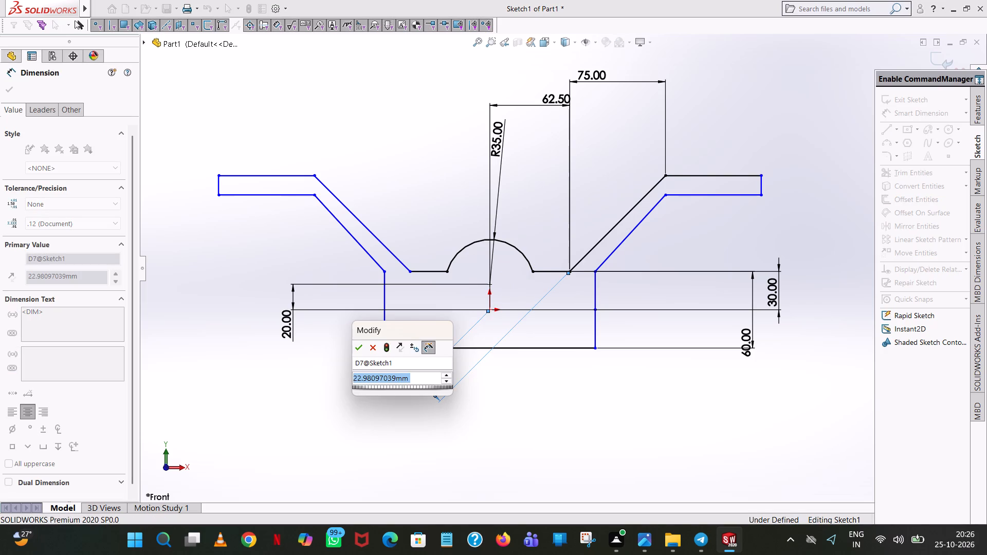
left_click(354, 350)
left_click(406, 110)
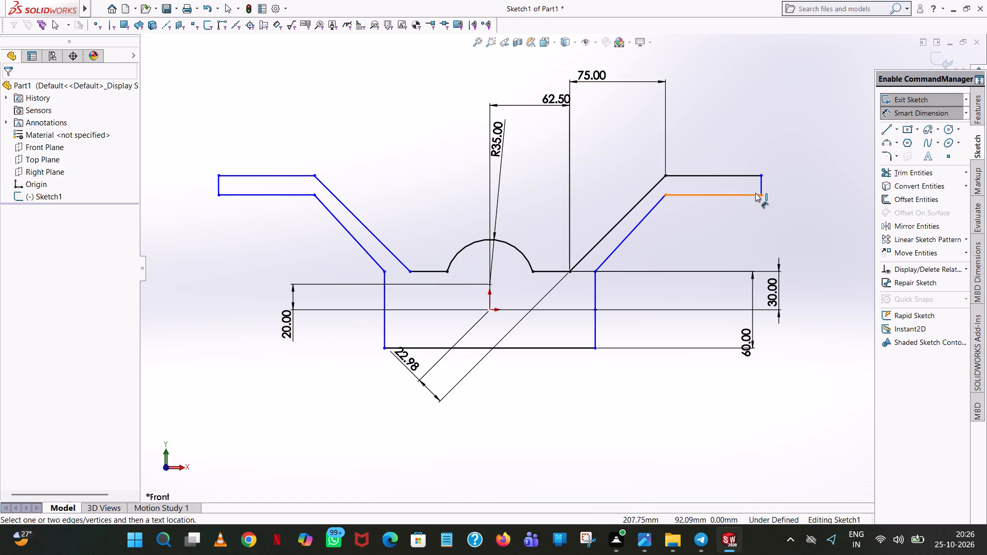
Dimension the height of the right arm's vertical end line, placing it outside the arm's tip.
left_click(763, 182)
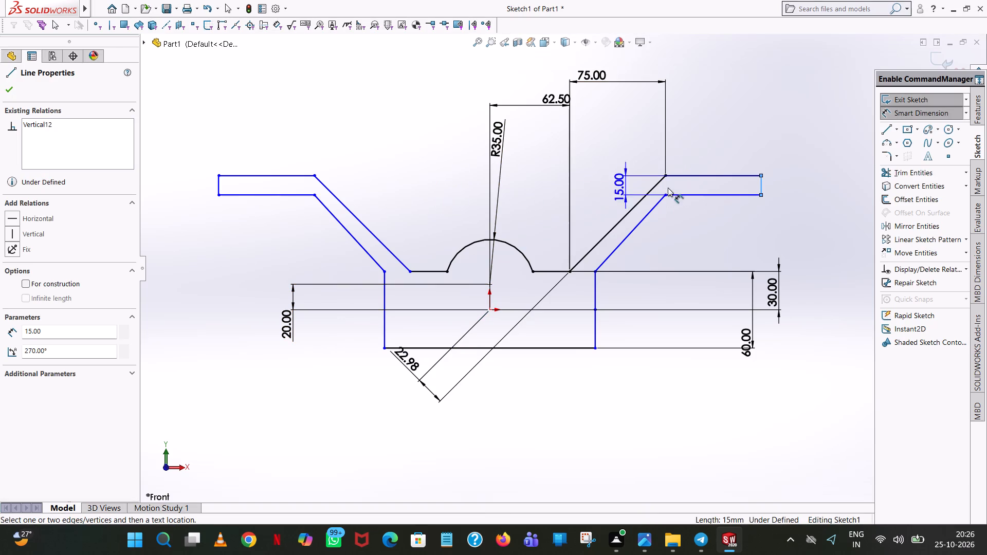
left_click(830, 200)
left_click(782, 184)
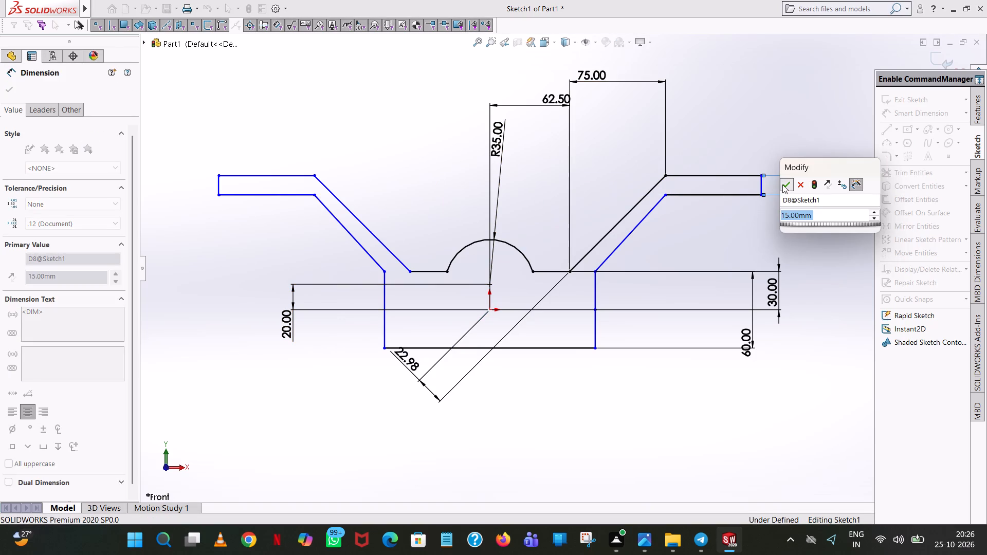
left_click(796, 112)
Dimension the horizontal distance between the right arm's end line and its upper bend point, placing it above the arm.
left_click(762, 179)
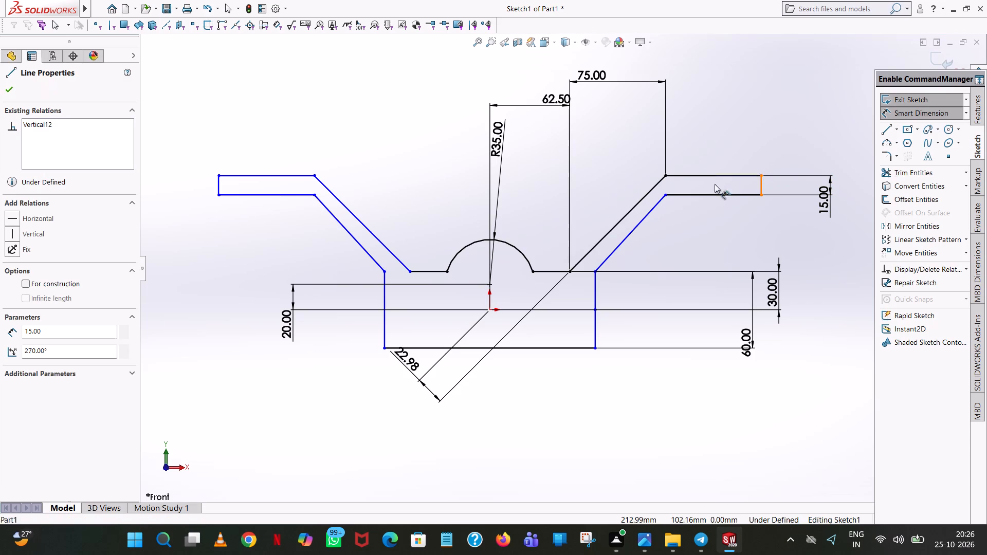
left_click(666, 174)
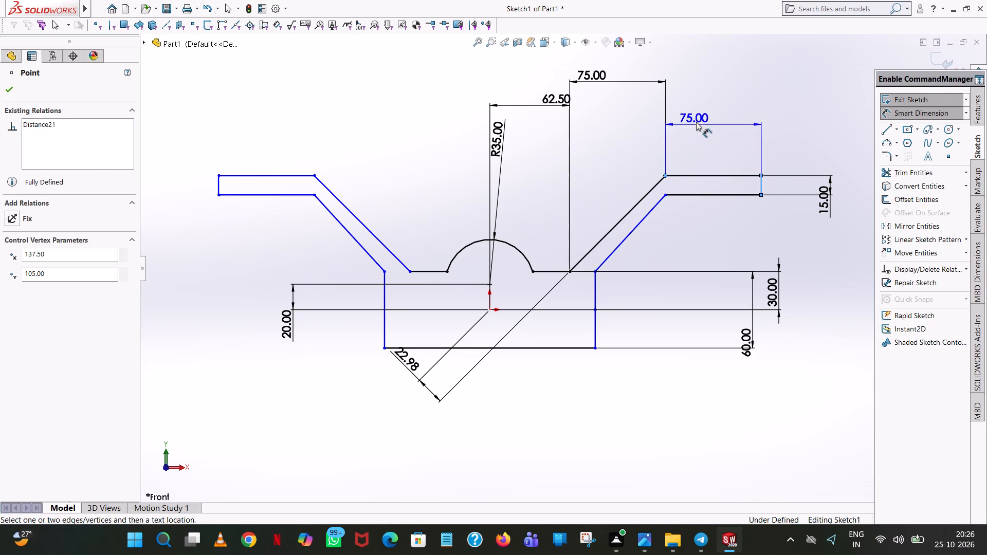
left_click(696, 120)
left_click(654, 103)
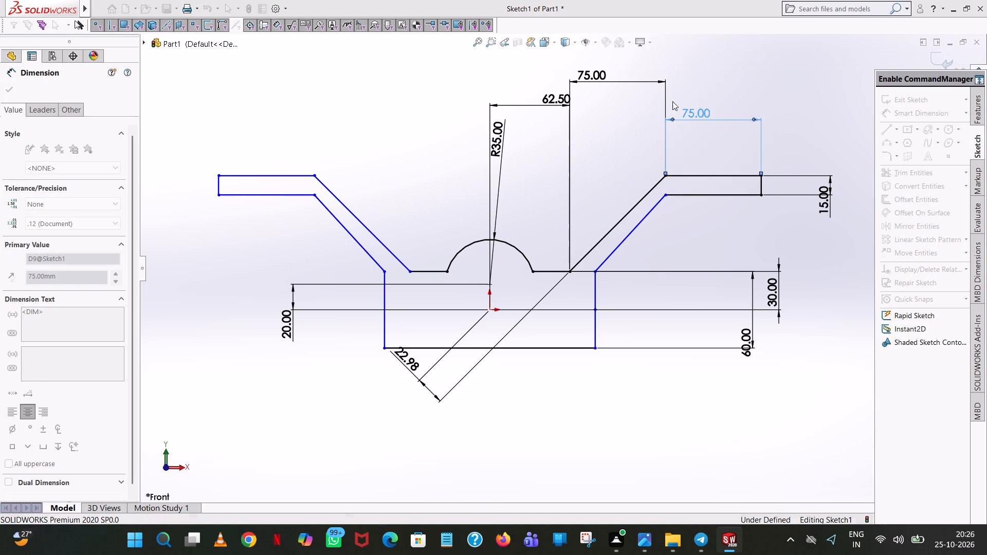
left_click(793, 108)
Dimension the horizontal extent of the right arm's lower sloping line, placing it below the profile.
left_click(650, 211)
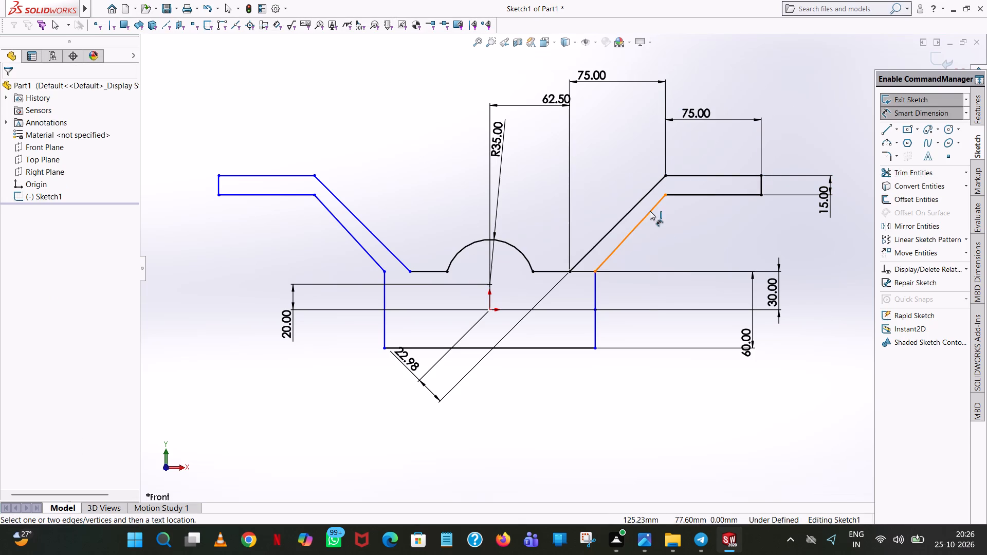
left_click(645, 417)
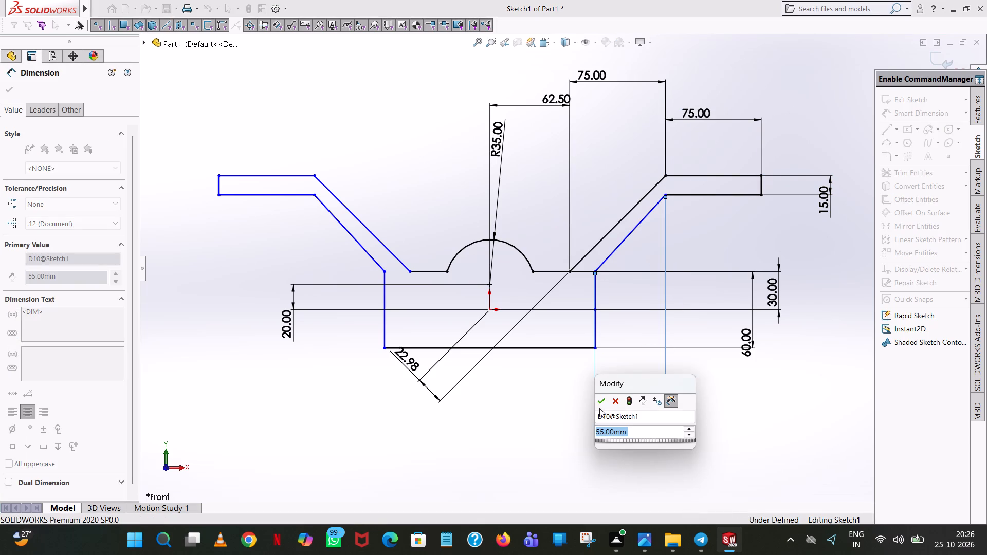
left_click(599, 408)
left_click(598, 403)
left_click(704, 246)
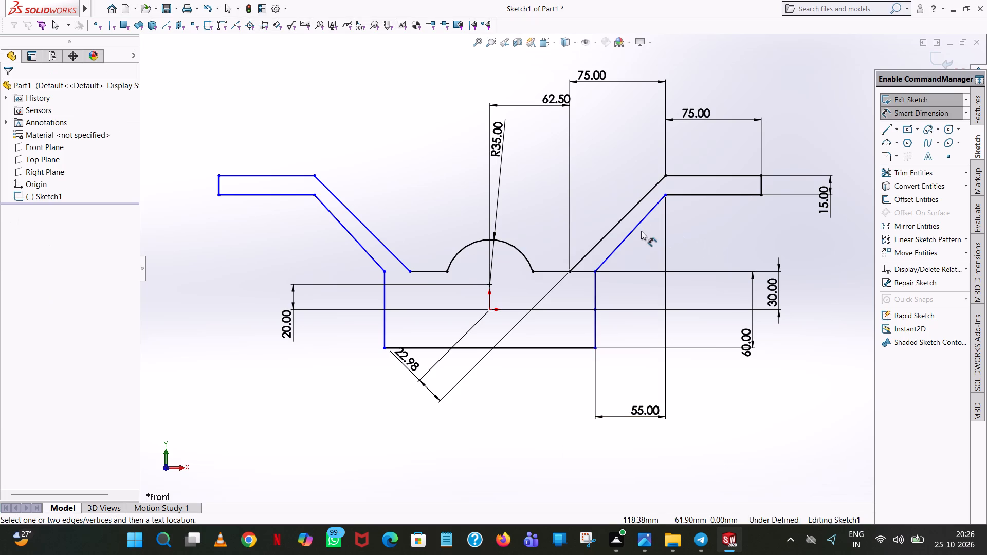
Dimension the perpendicular distance from the origin to the right arm's lower sloping line, placing it below the base.
left_click(639, 226)
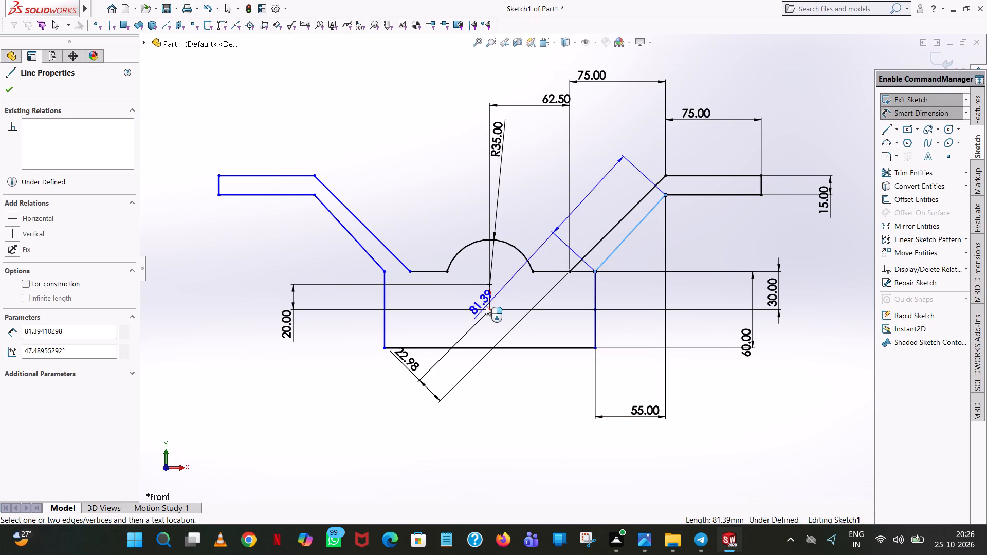
left_click(489, 311)
left_click(410, 441)
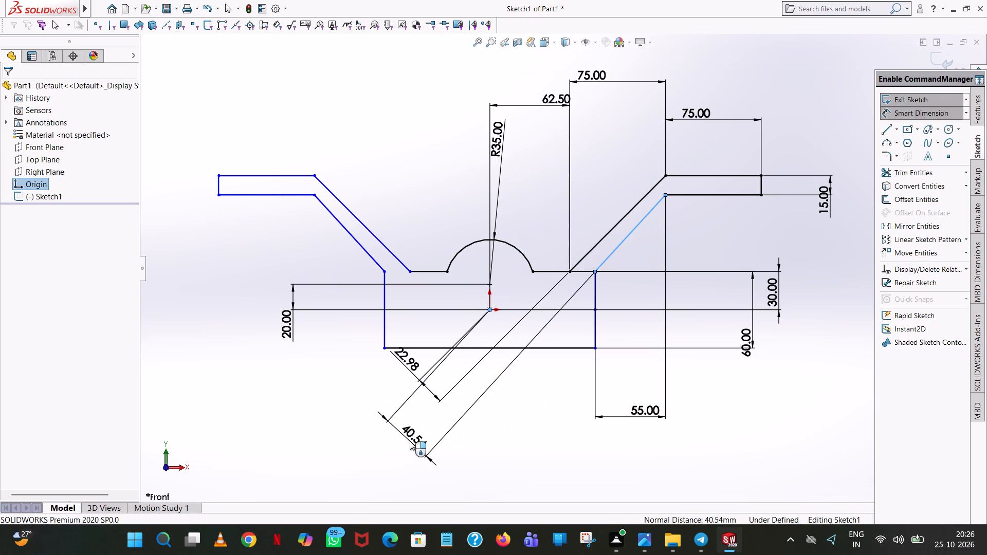
left_click(365, 425)
left_click(265, 381)
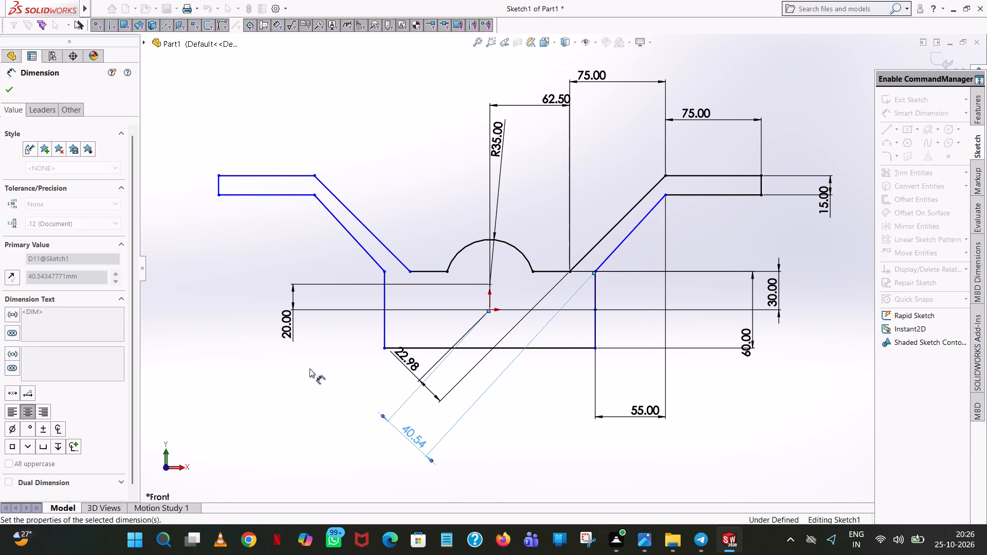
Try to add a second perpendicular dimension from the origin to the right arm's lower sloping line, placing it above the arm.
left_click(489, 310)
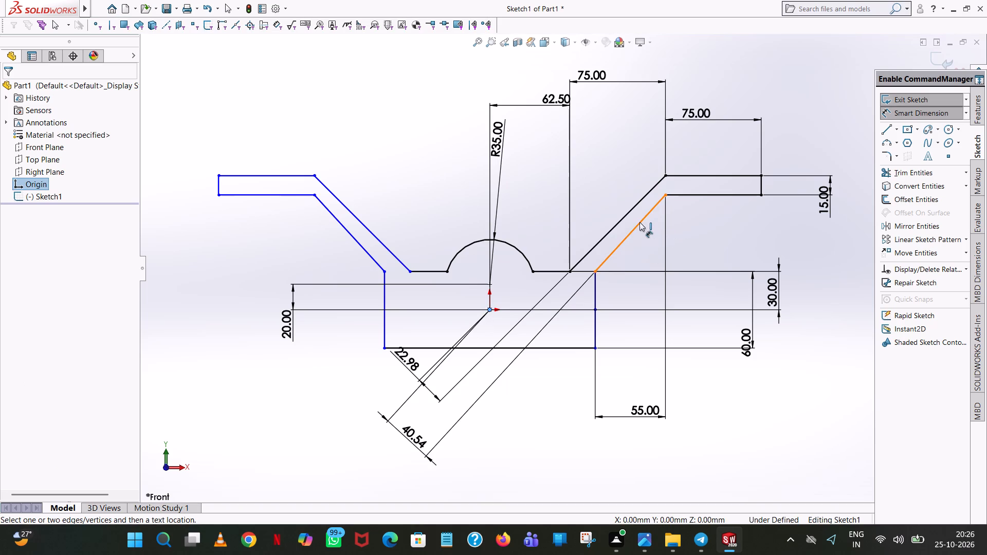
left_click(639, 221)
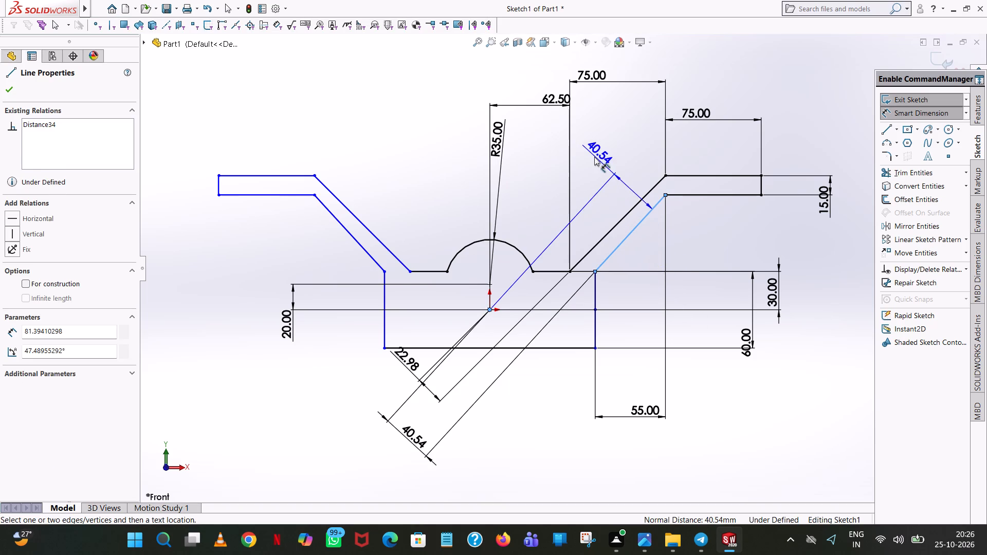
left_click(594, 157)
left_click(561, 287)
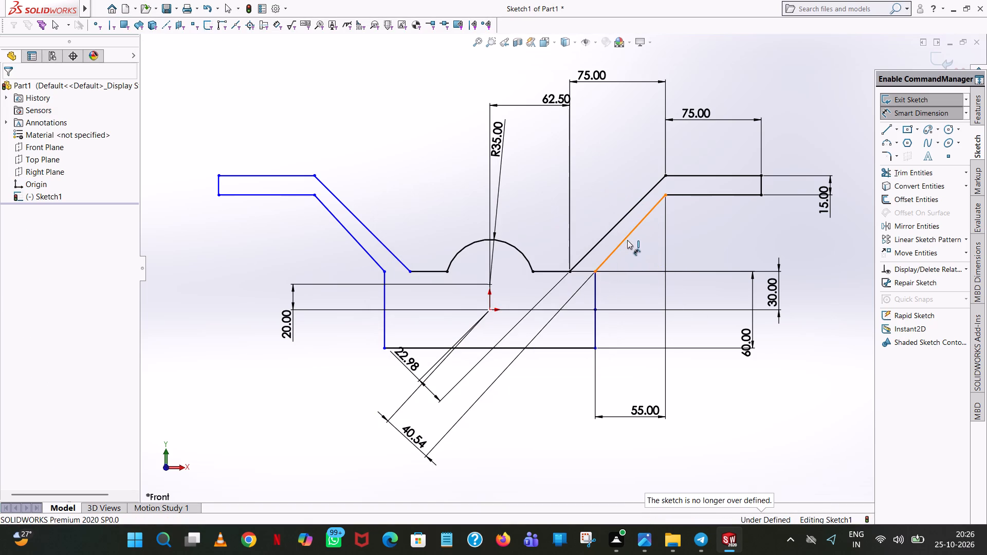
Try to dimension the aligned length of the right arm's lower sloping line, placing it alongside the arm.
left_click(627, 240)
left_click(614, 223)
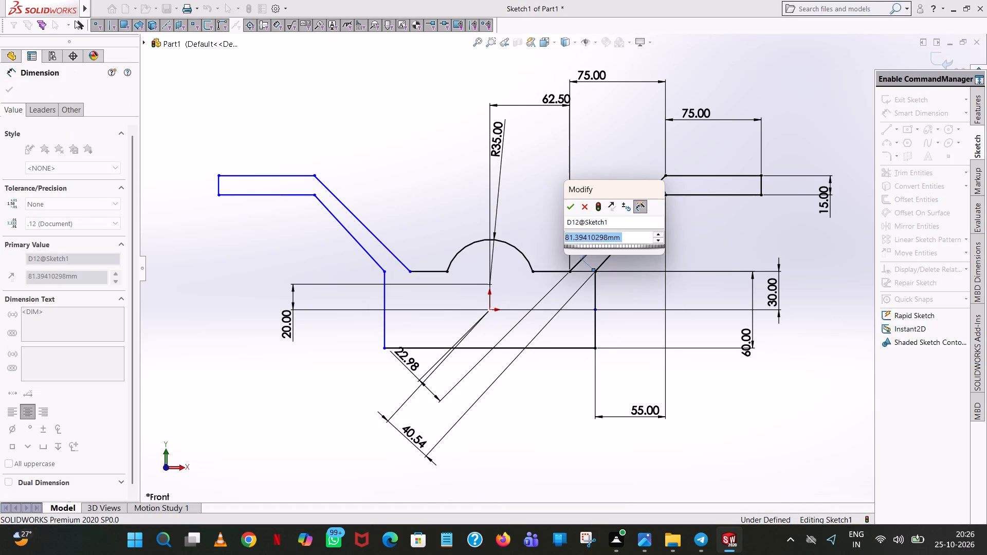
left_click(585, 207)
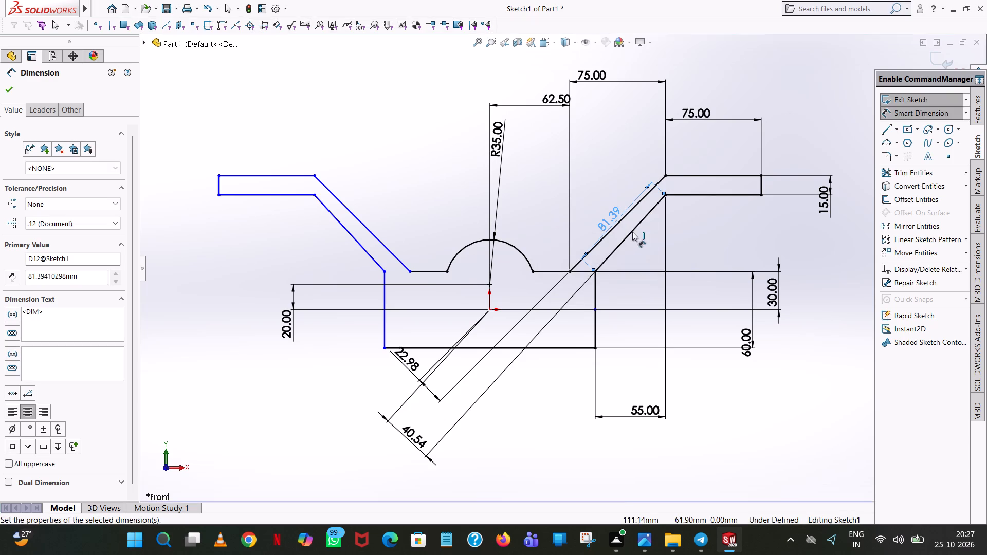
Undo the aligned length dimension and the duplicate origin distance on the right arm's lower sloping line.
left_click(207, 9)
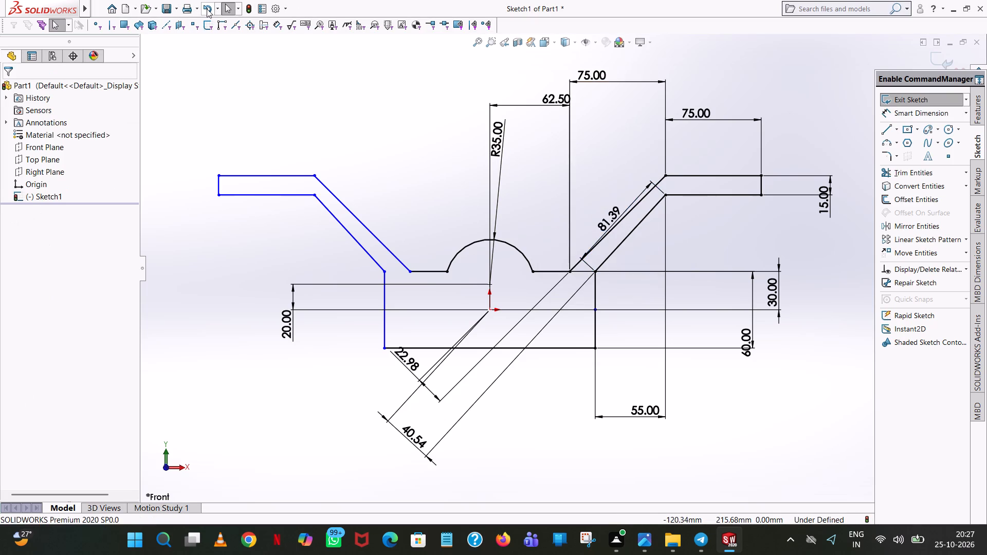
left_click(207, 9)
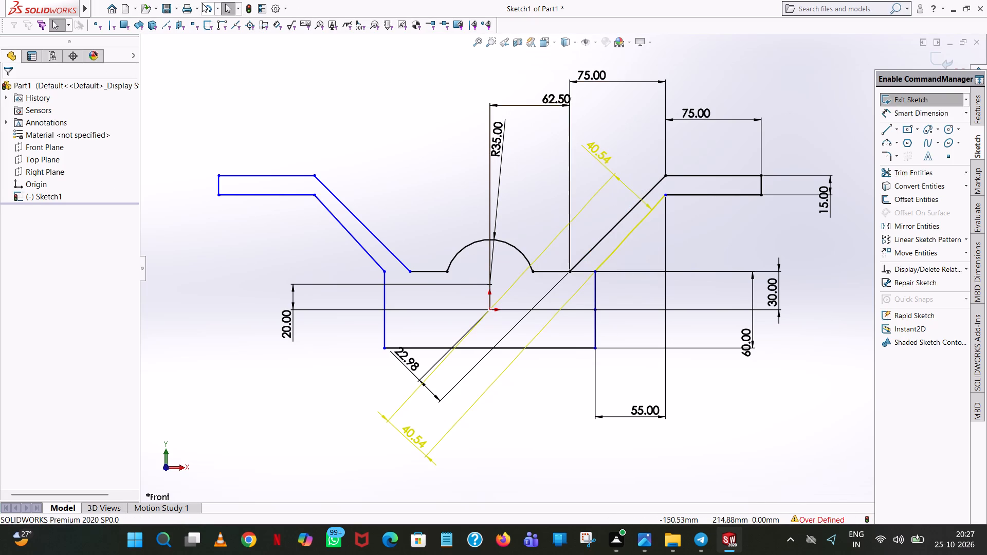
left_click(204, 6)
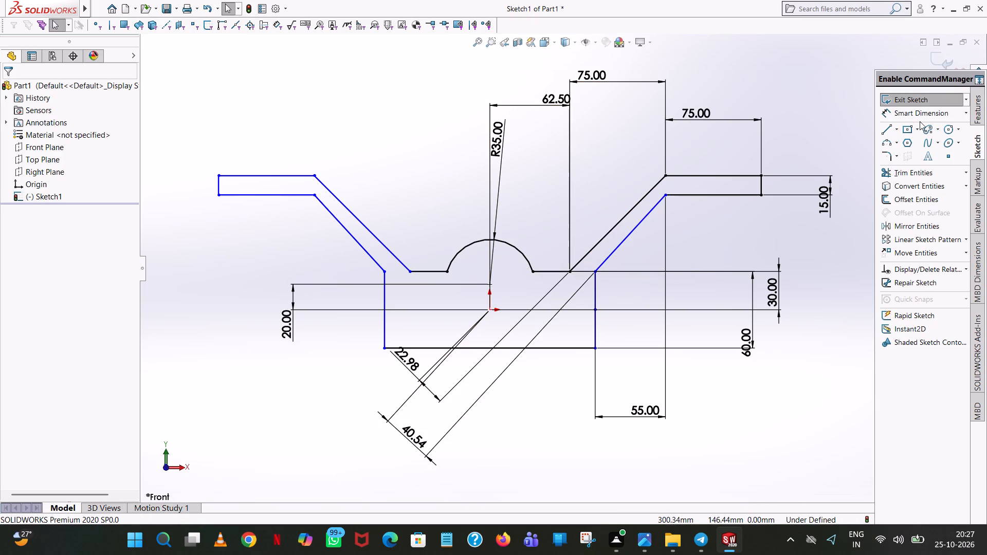
Dimension the vertical extent of the right arm's lower sloping line, placing it between the left arm and the hub arc.
left_click(921, 111)
left_click(636, 227)
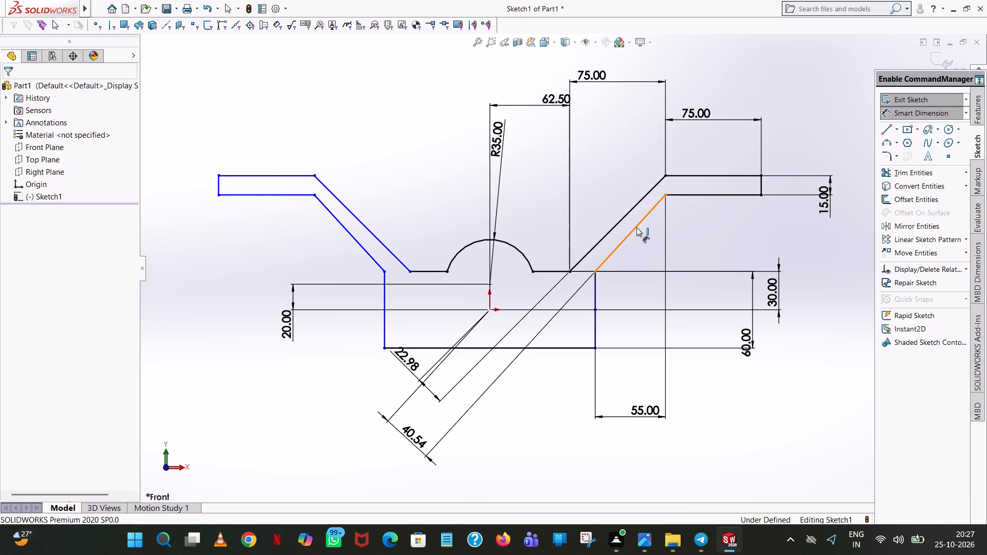
left_click(629, 210)
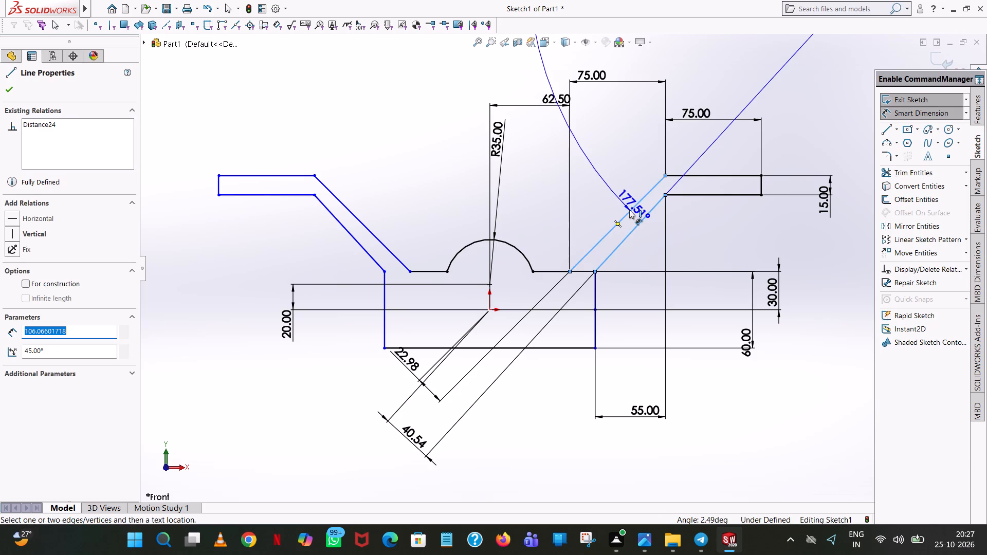
key("Escape")
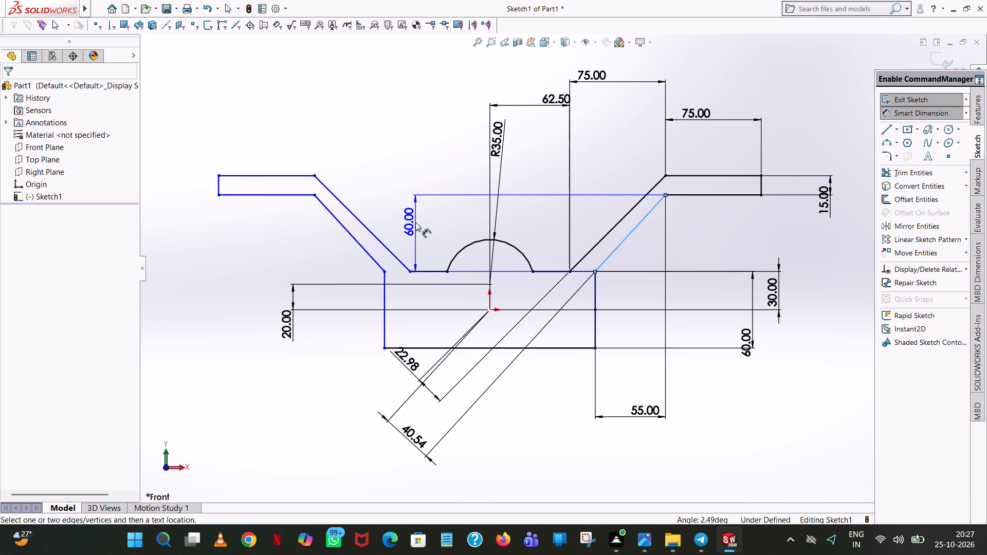
left_click(415, 222)
left_click(375, 202)
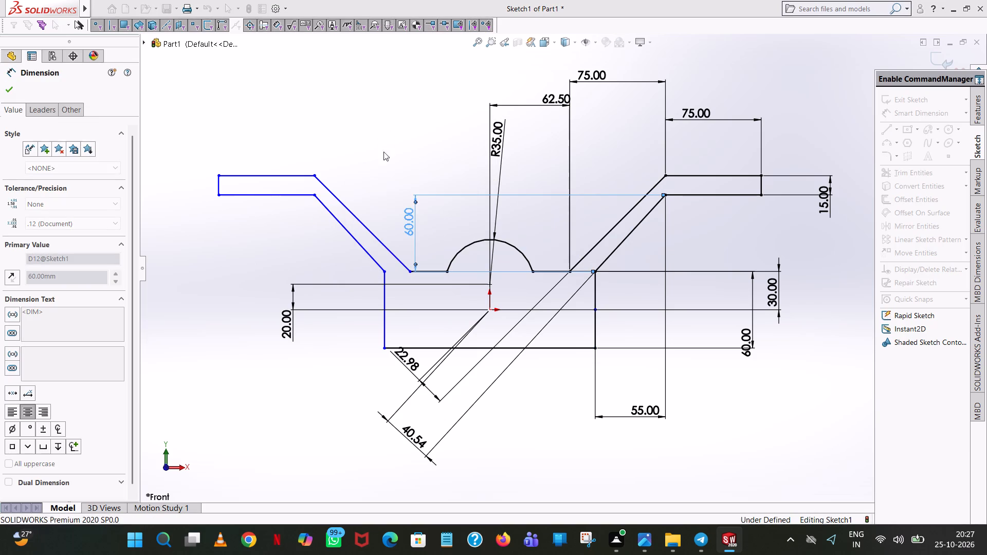
left_click(391, 124)
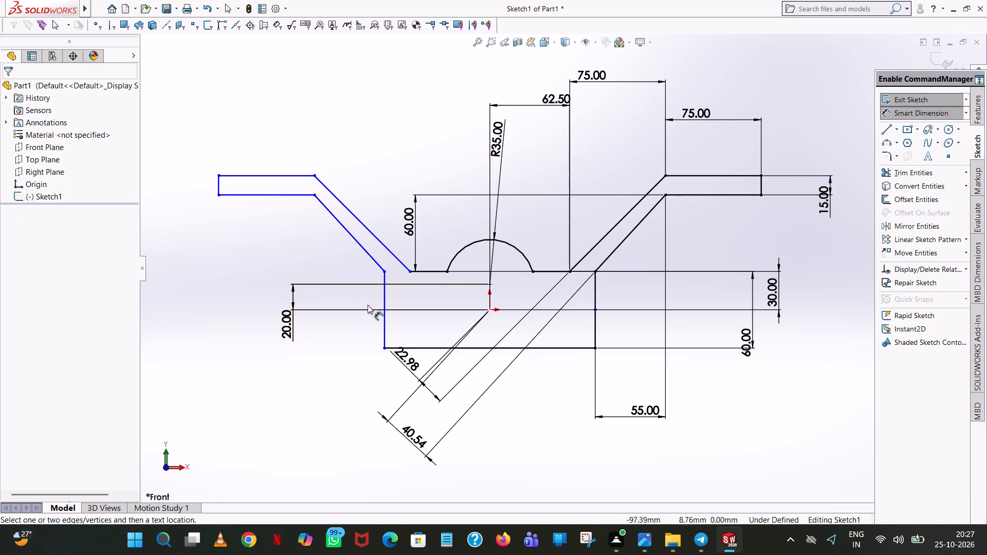
Dimension the base width between its two vertical side lines, placing it below the base.
left_click(384, 323)
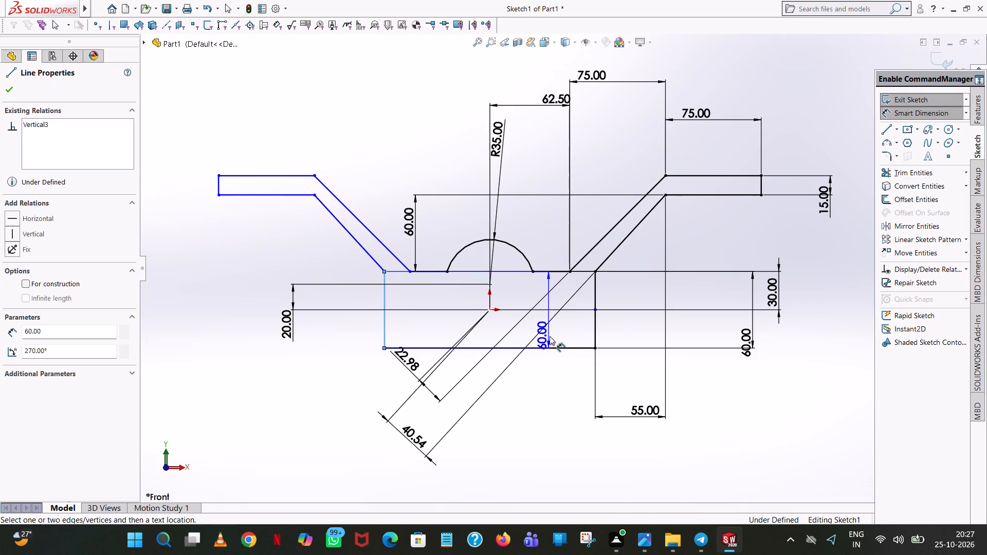
left_click(595, 333)
left_click(537, 415)
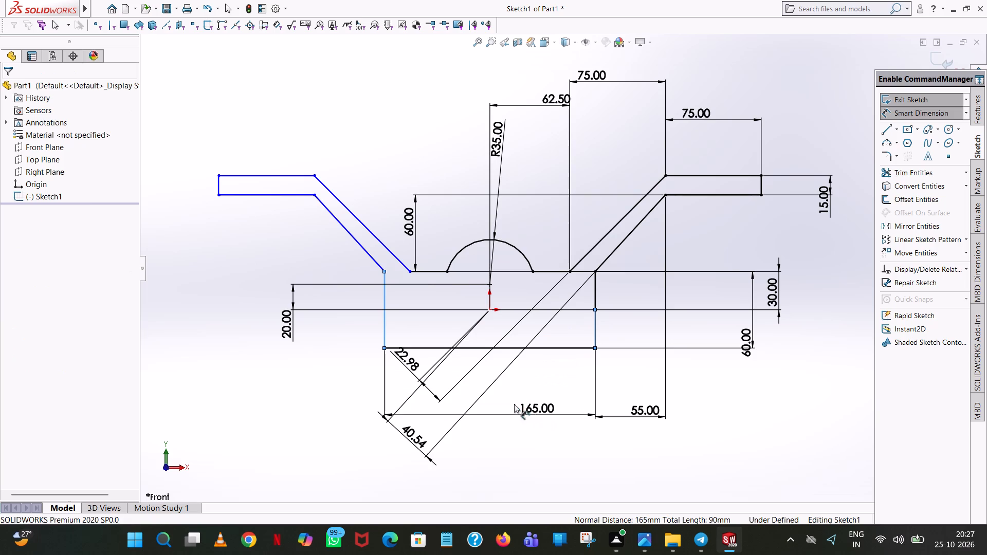
left_click(495, 399)
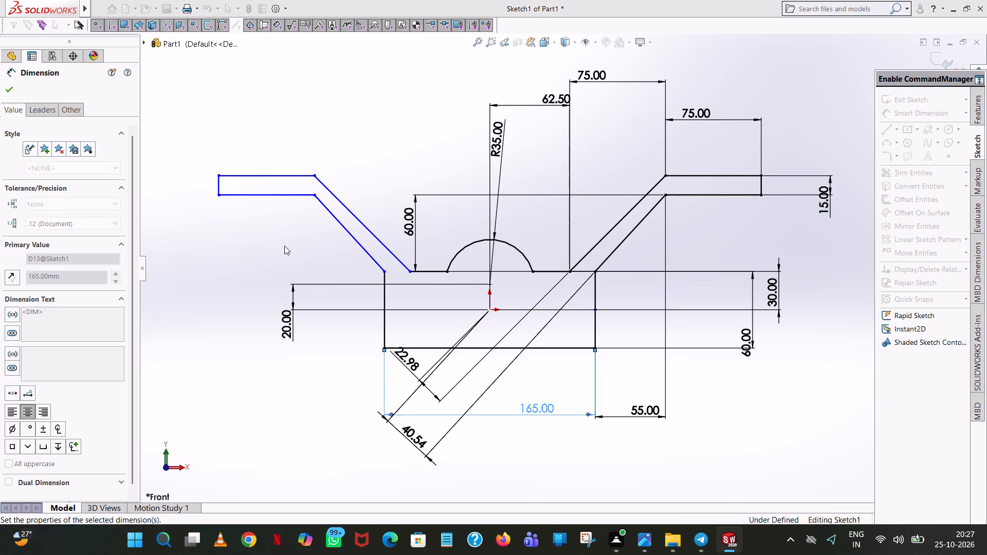
left_click(284, 245)
Dimension the vertical extent of the left arm's upper sloping line, placing it above the hub arc.
left_click(372, 232)
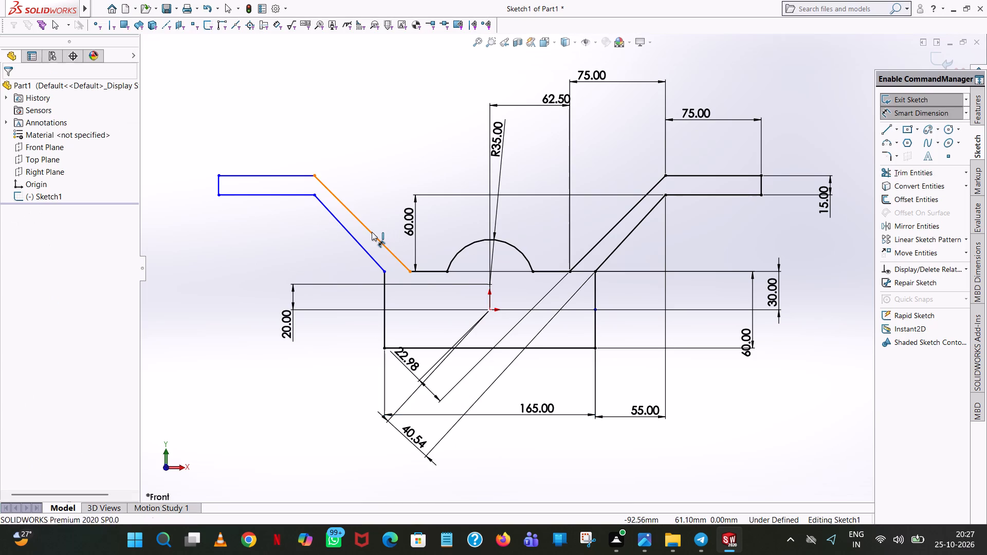
left_click(462, 192)
left_click(421, 176)
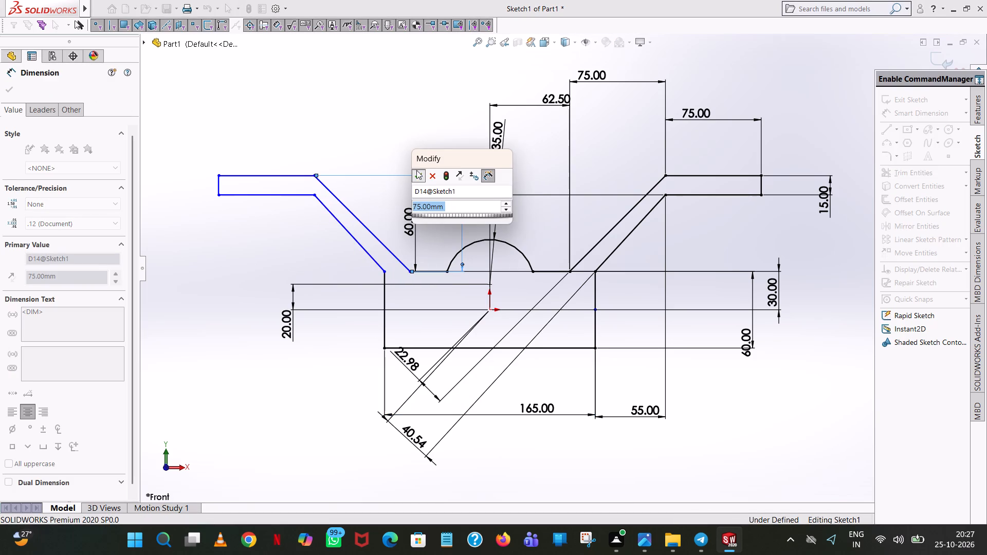
left_click(412, 113)
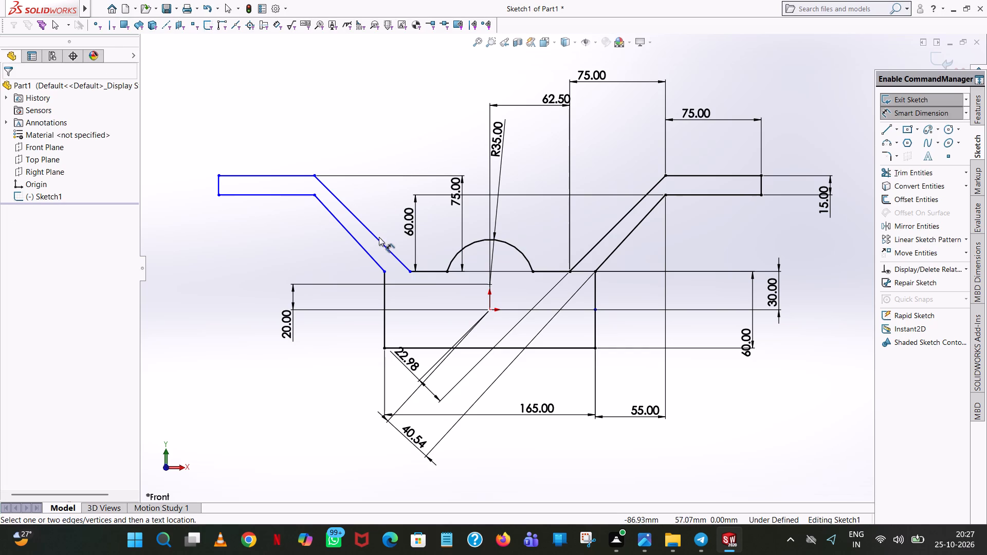
Dimension the horizontal extent of the left arm's upper sloping line, placing it above the arm.
left_click(379, 239)
left_click(381, 128)
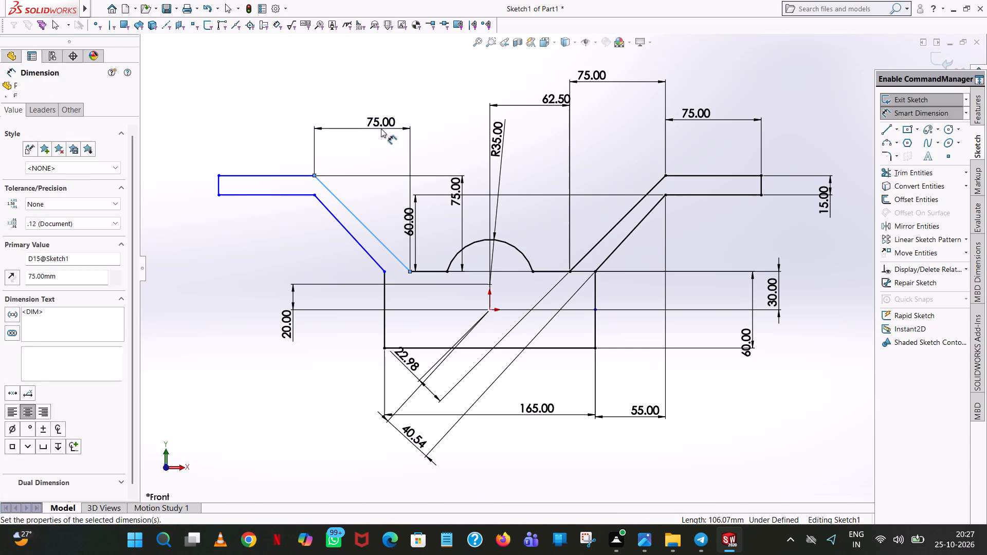
left_click(340, 109)
left_click(273, 83)
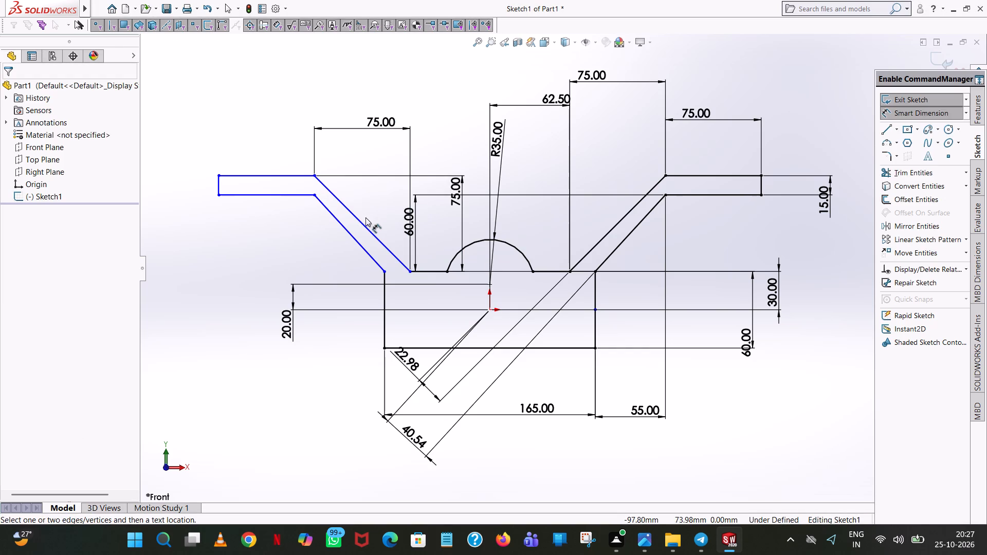
Dimension the perpendicular distance from the origin to the left arm's upper sloping line, placing it below the base.
left_click(363, 224)
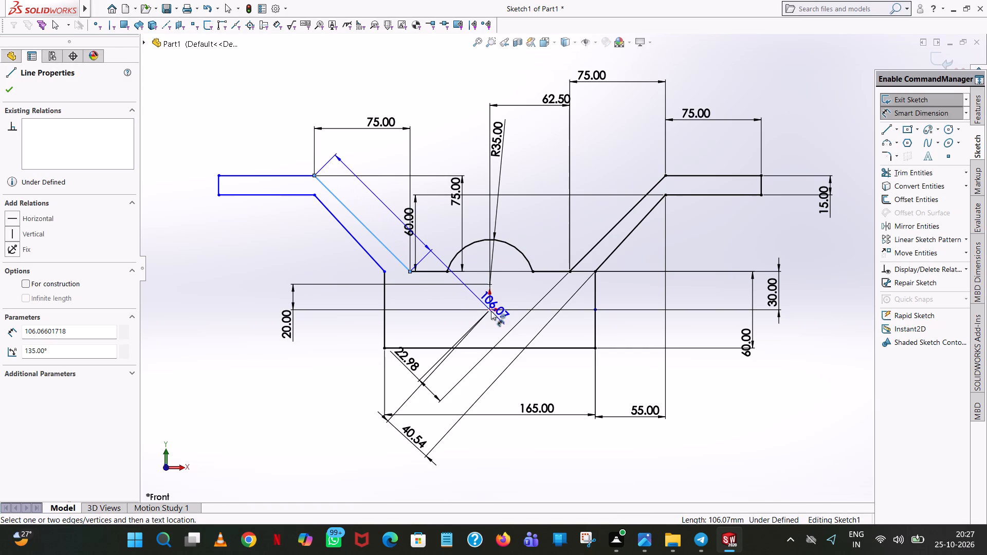
left_click(490, 309)
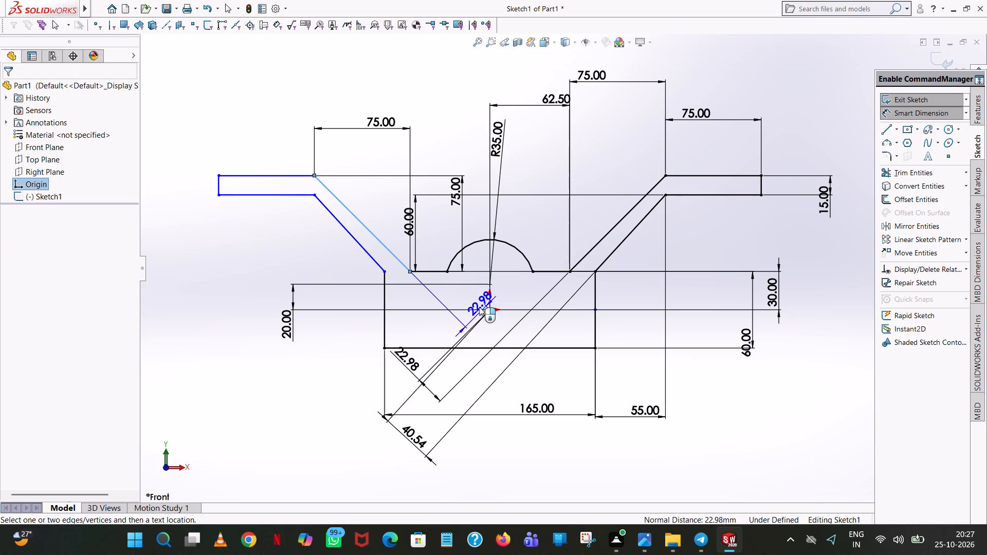
left_click(524, 466)
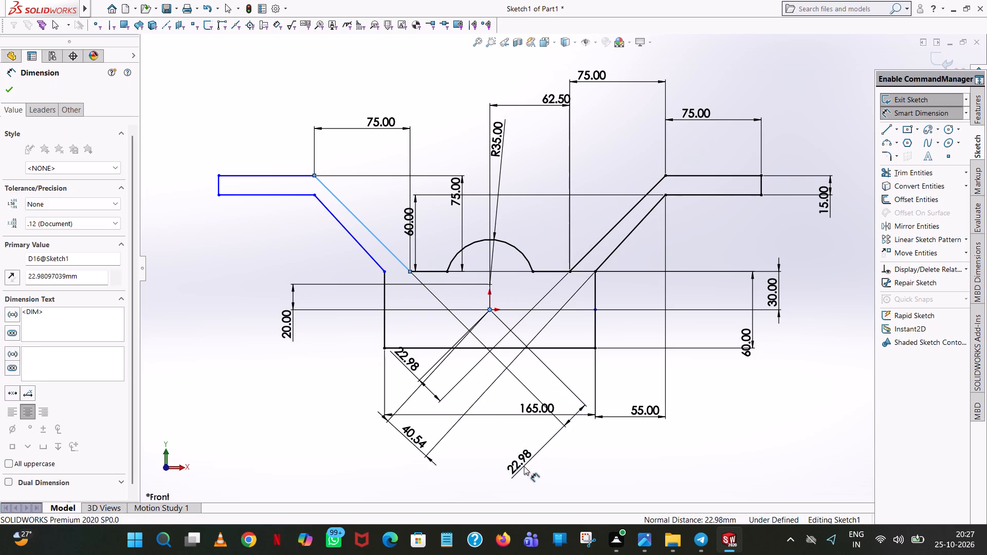
left_click(485, 447)
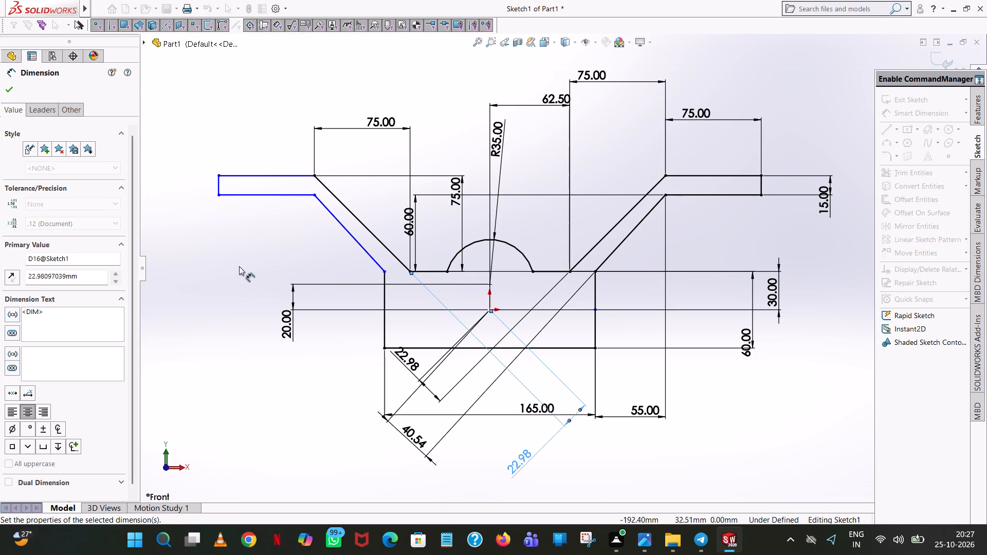
left_click(222, 251)
Dimension the vertical extent of the left arm's lower sloping line, placing it on the outer side of that line.
left_click(337, 219)
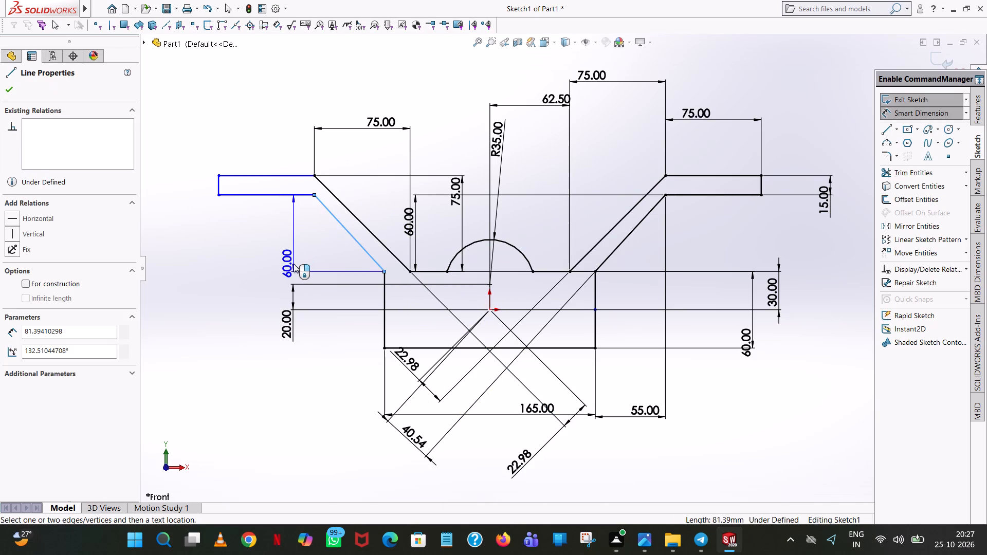
left_click(294, 264)
left_click(252, 248)
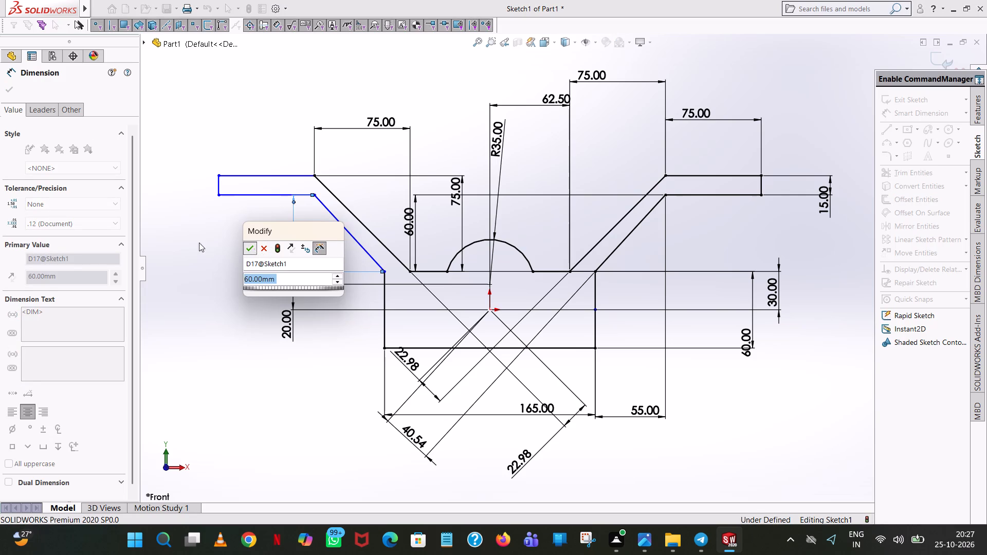
left_click(215, 221)
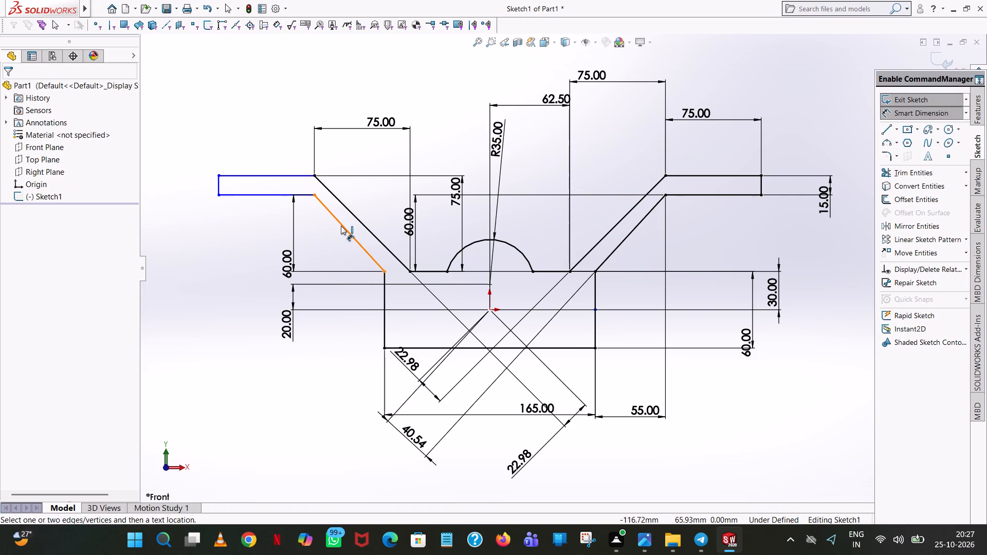
Dimension the horizontal extent of the left arm's lower sloping line, placing it below the arm beside the base.
left_click(341, 226)
left_click(373, 356)
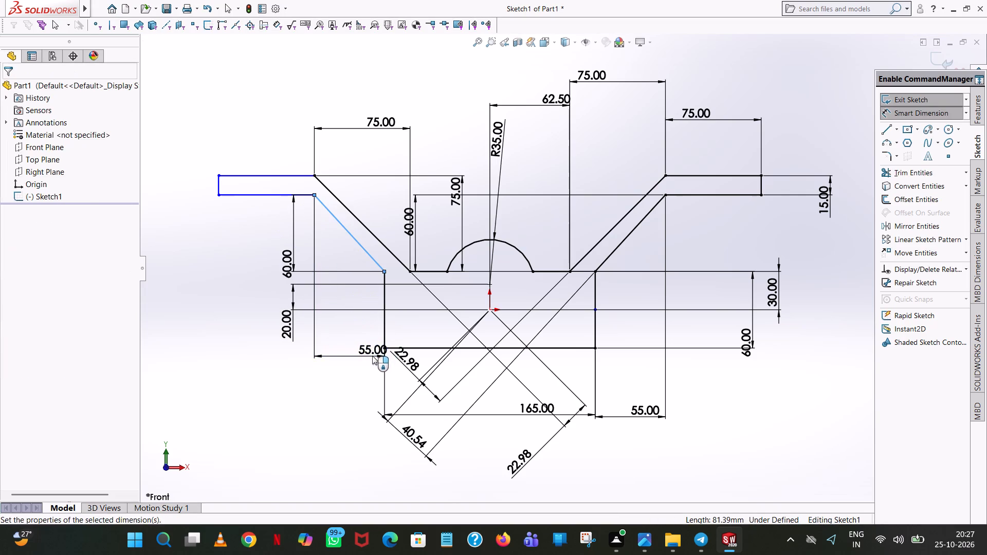
left_click(334, 341)
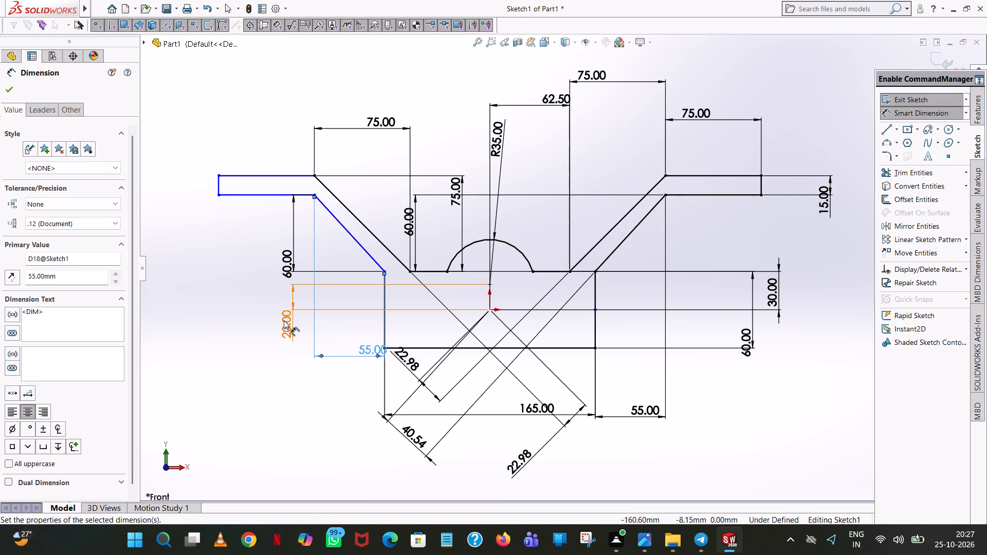
left_click(284, 320)
left_click(226, 291)
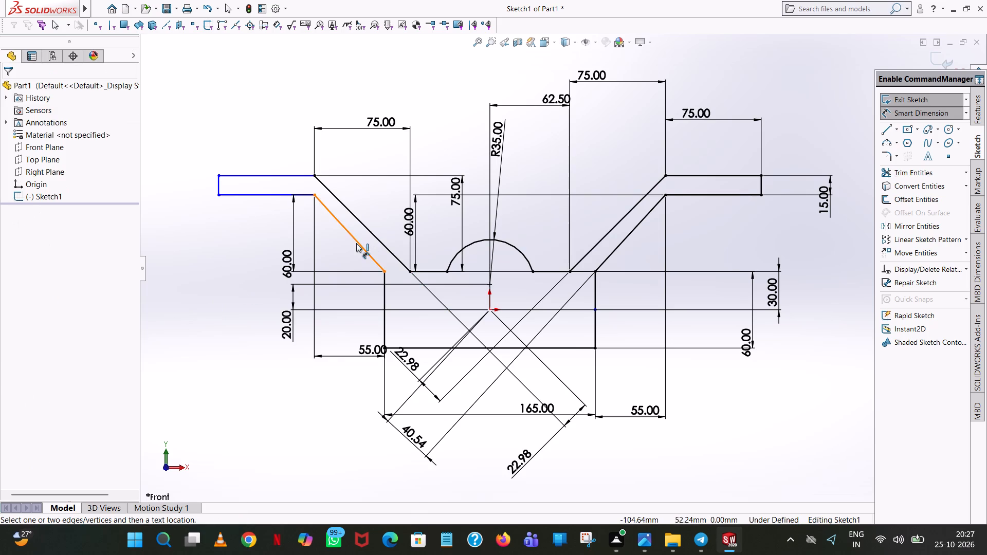
Dimension the perpendicular distance from the origin to the left arm's lower sloping line, placing it below the base.
left_click(356, 244)
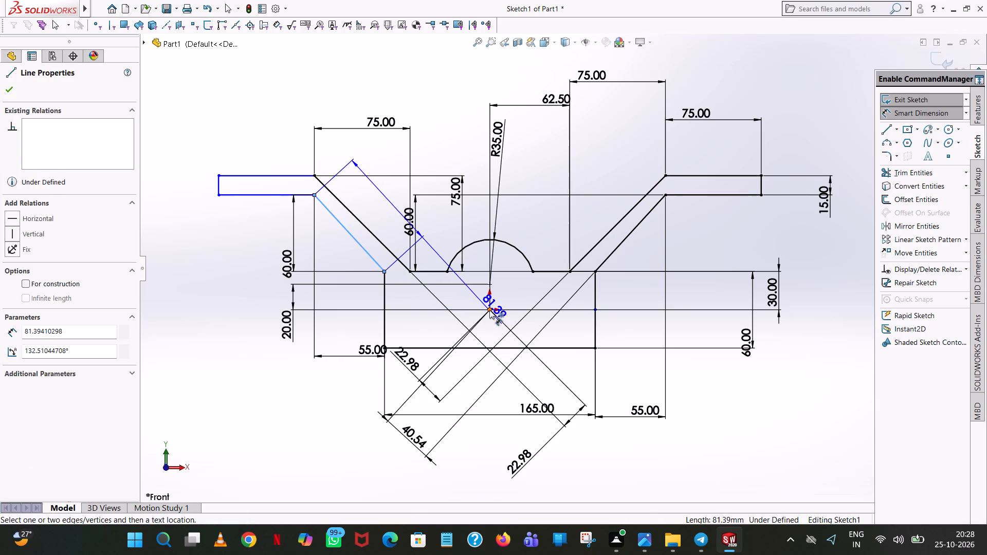
left_click(489, 310)
left_click(584, 438)
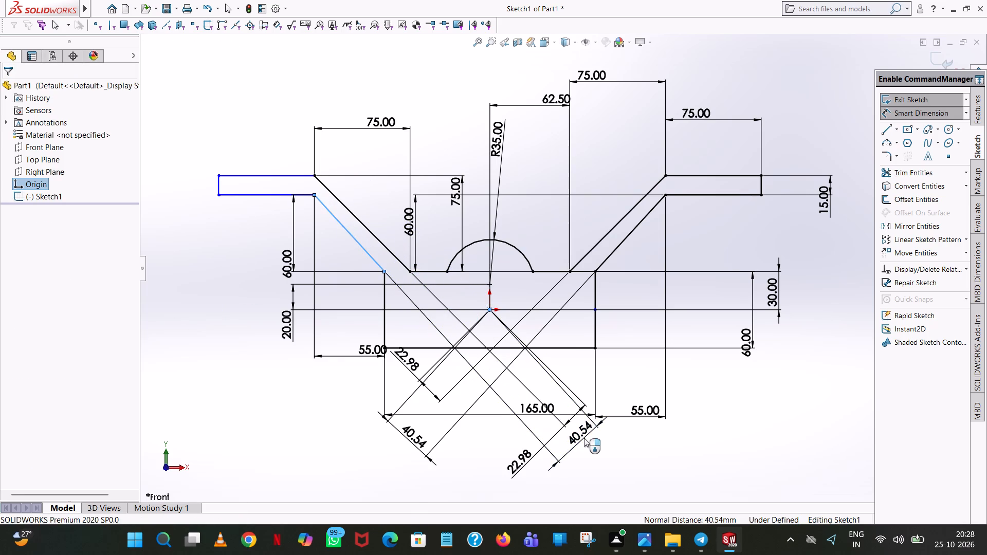
left_click(538, 421)
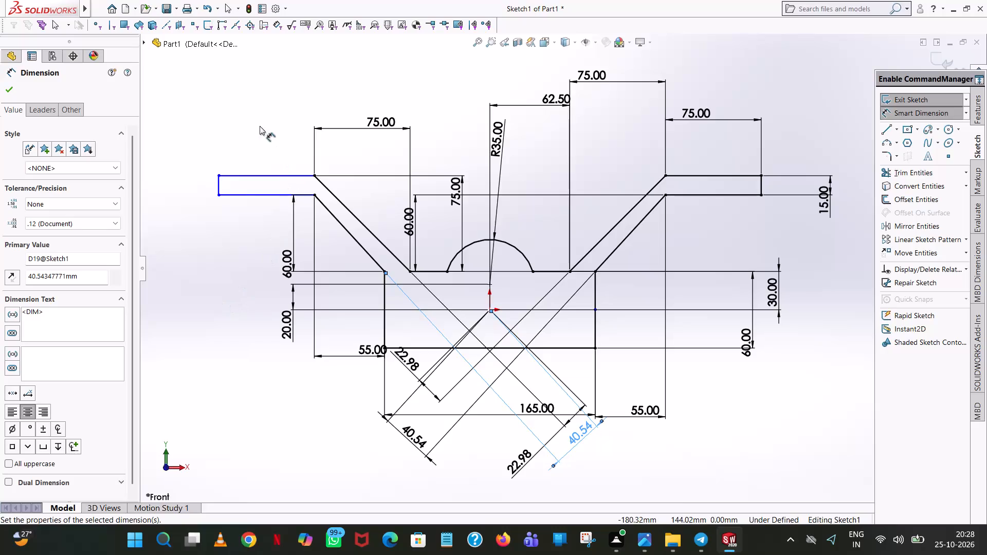
Dimension the length of the left arm's upper horizontal line, placing it above the arm.
left_click(244, 174)
left_click(250, 109)
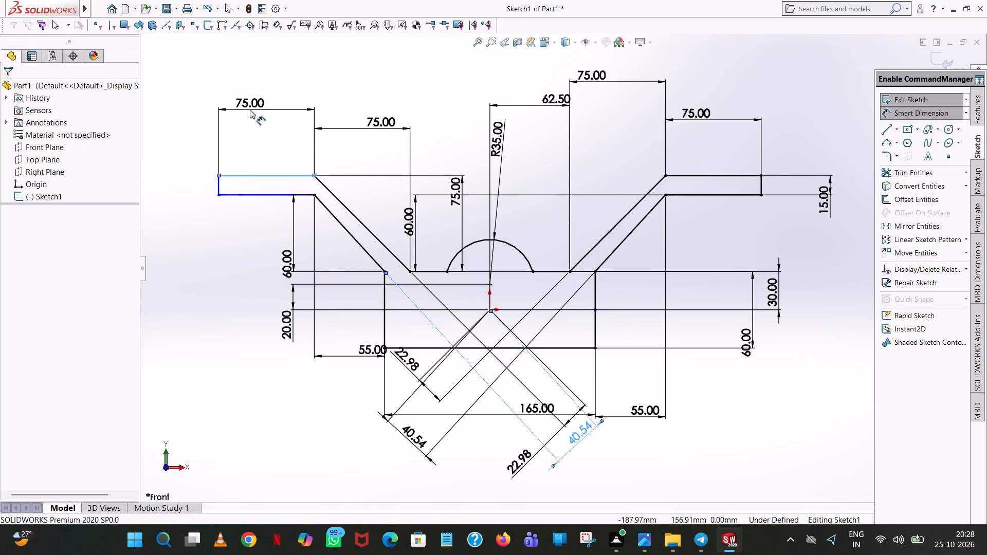
left_click(205, 90)
left_click(174, 167)
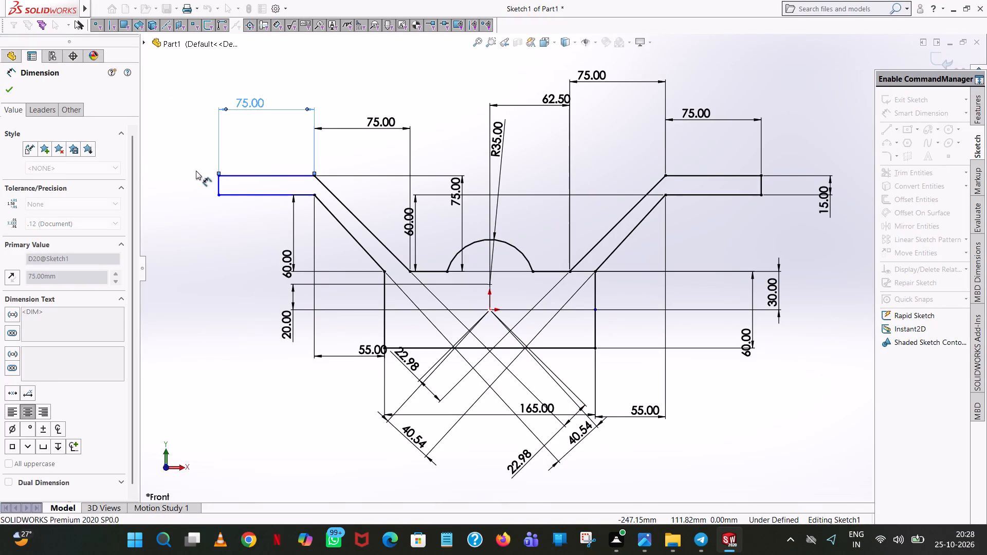
Dimension the height of the left arm's vertical end line, placing it on the outer side of the arm.
left_click(216, 184)
left_click(192, 189)
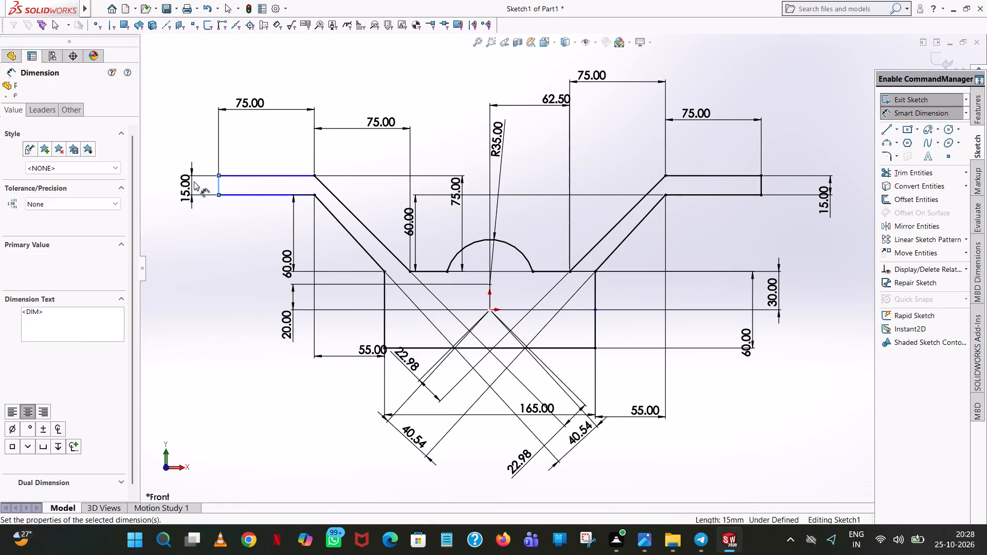
left_click(151, 170)
left_click(168, 134)
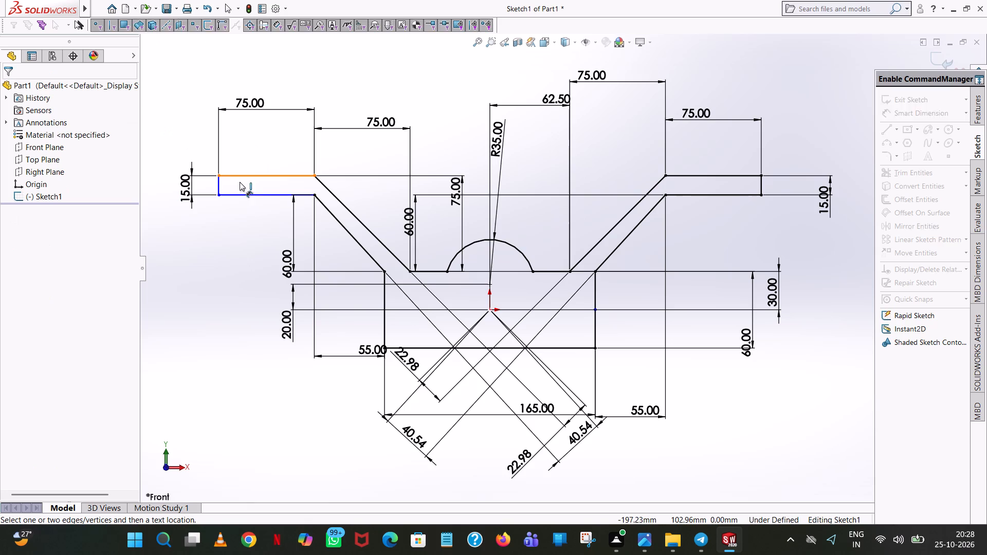
Dimension the length of the left arm's lower horizontal line, placing it just below the line.
left_click(243, 193)
left_click(243, 225)
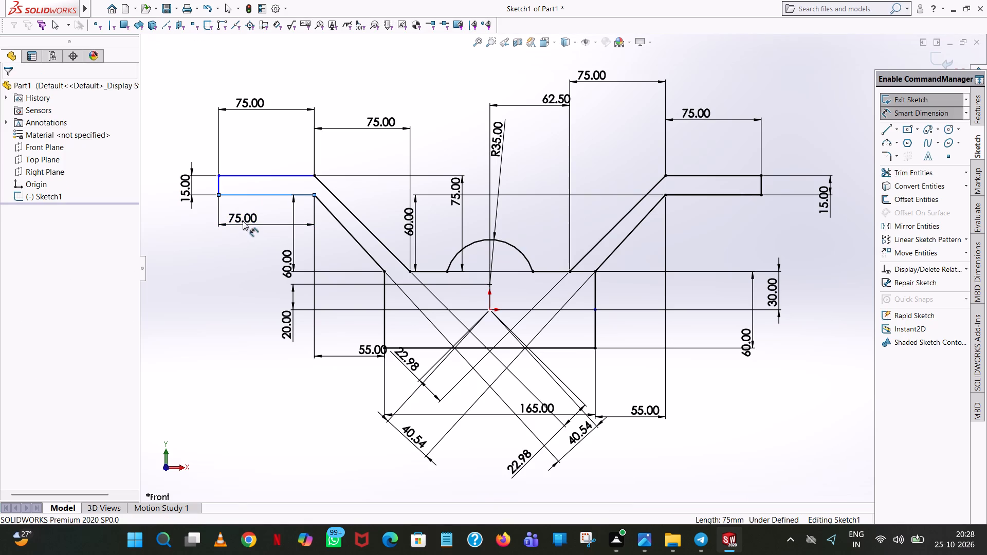
left_click(195, 211)
left_click(129, 115)
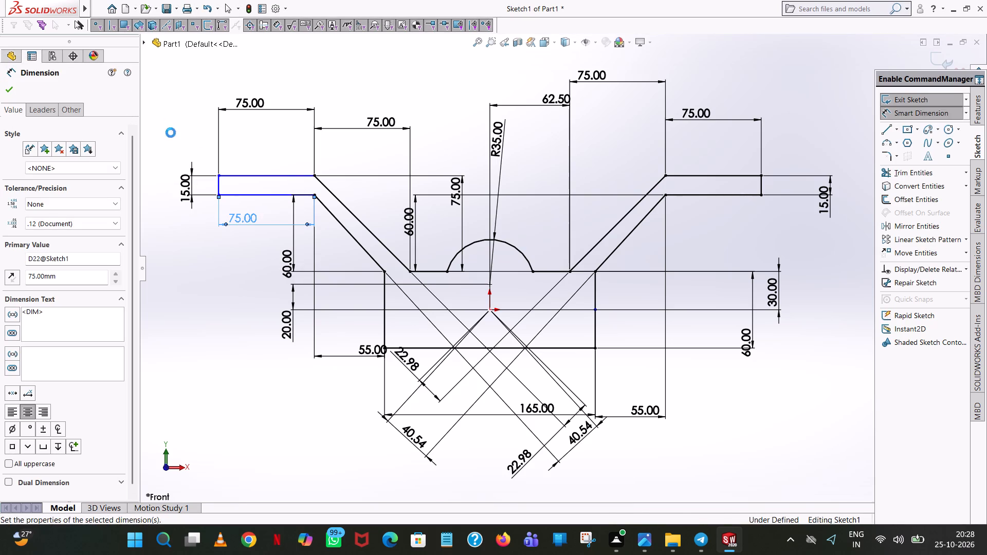
Dimension the horizontal distance from the origin to the left arm's vertical end line, placing it below the base.
left_click(220, 187)
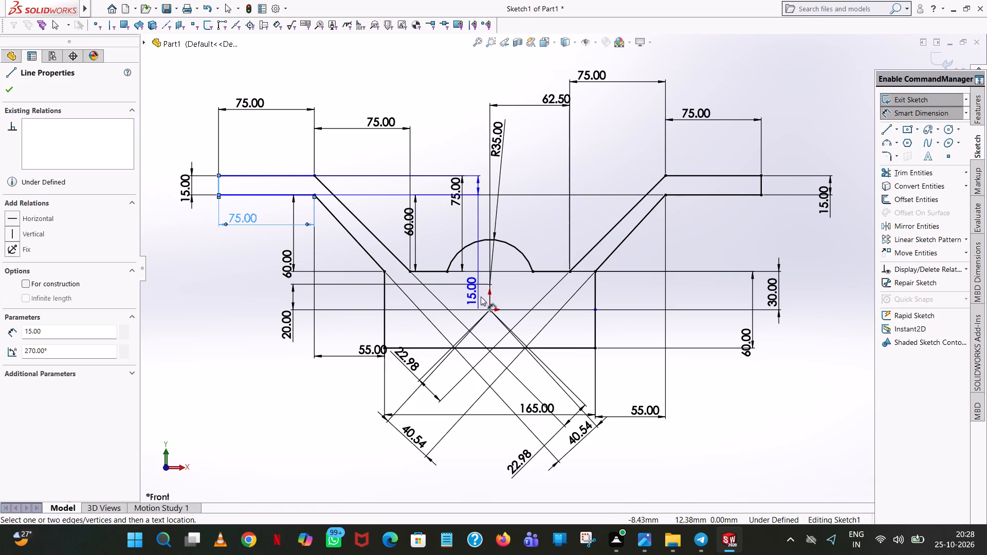
left_click(490, 310)
left_click(468, 385)
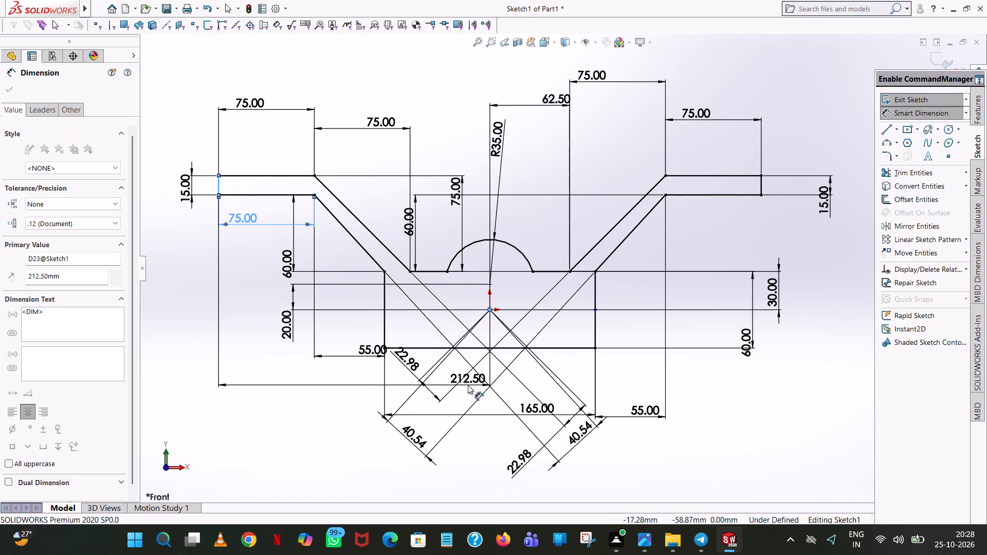
left_click(427, 368)
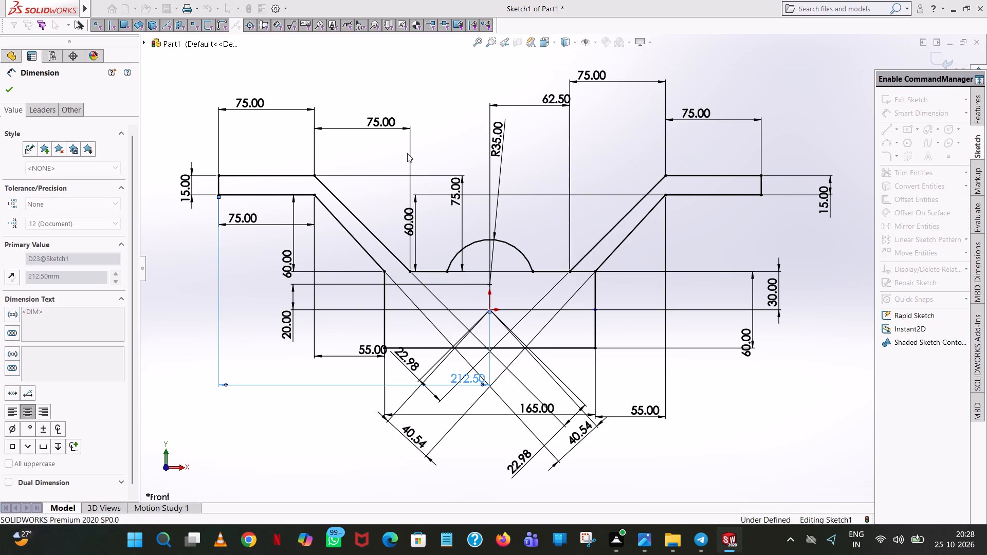
left_click(424, 108)
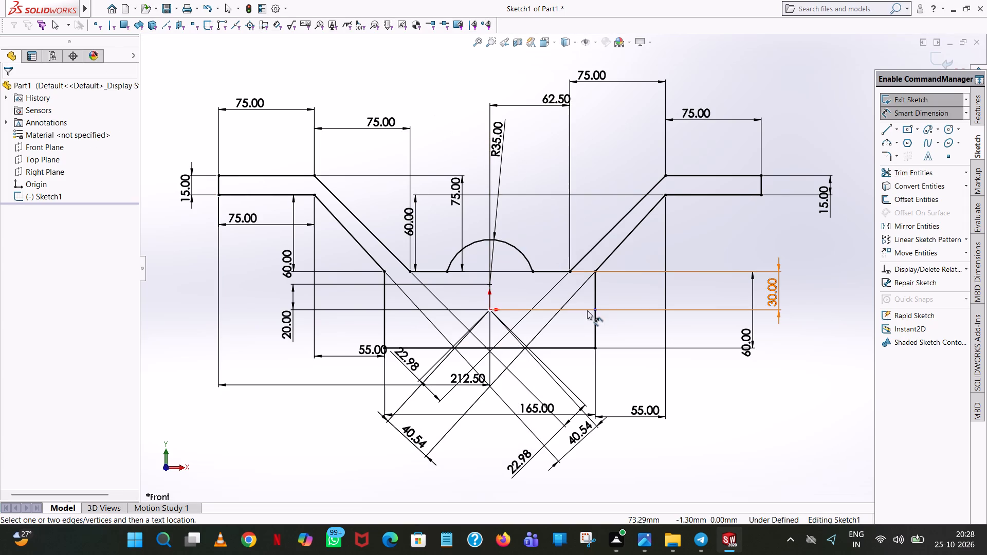
Extrude the closed bracket profile region 75 mm Blind, with the direction reversed so it goes behind the sketch plane.
scroll(604, 310, "down", 8)
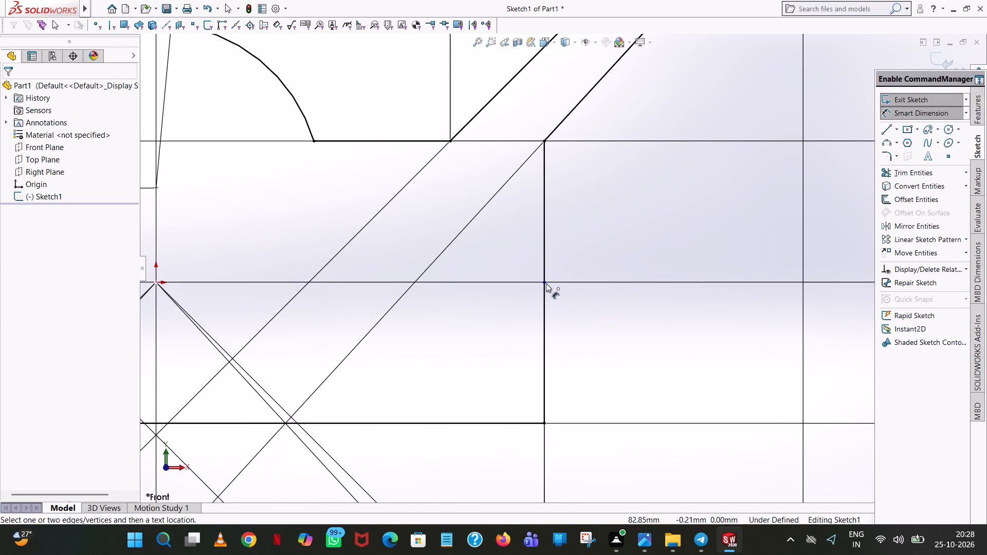
scroll(545, 283, "up", 15)
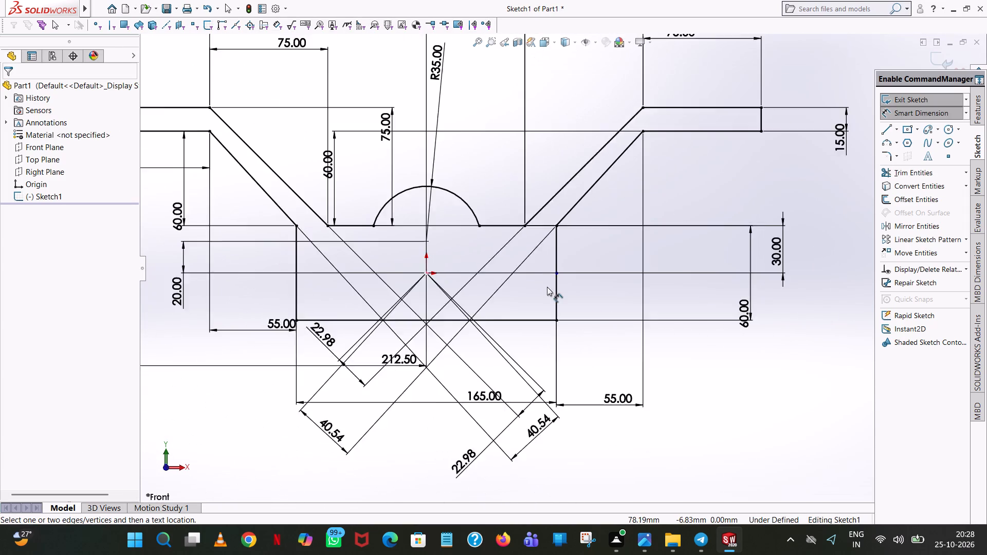
scroll(547, 287, "up", 5)
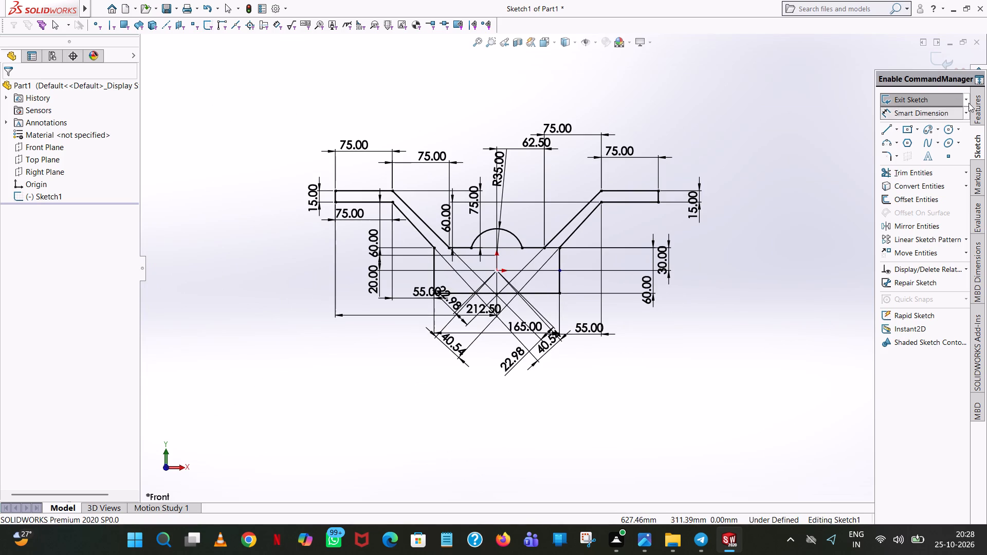
left_click(981, 101)
left_click(948, 99)
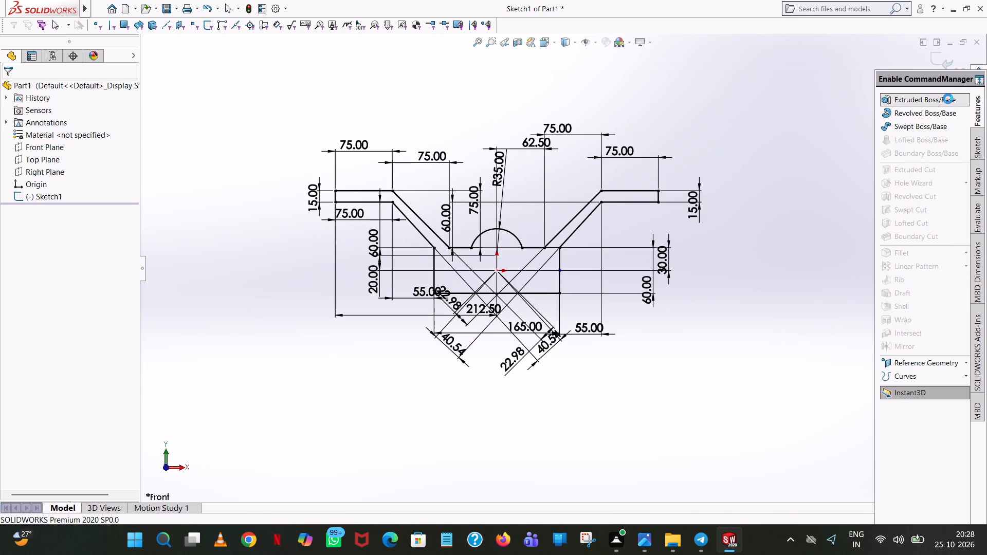
left_click(575, 291)
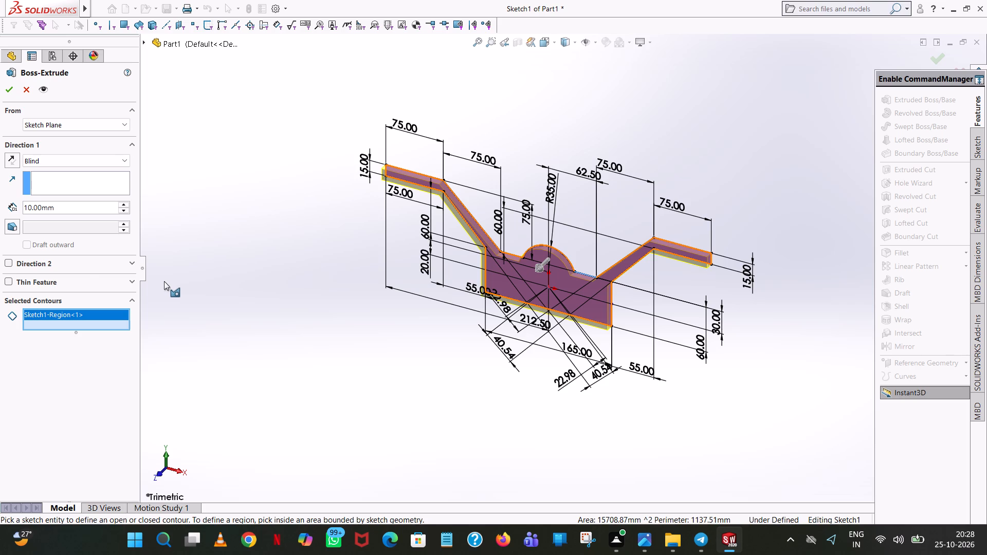
left_click(17, 156)
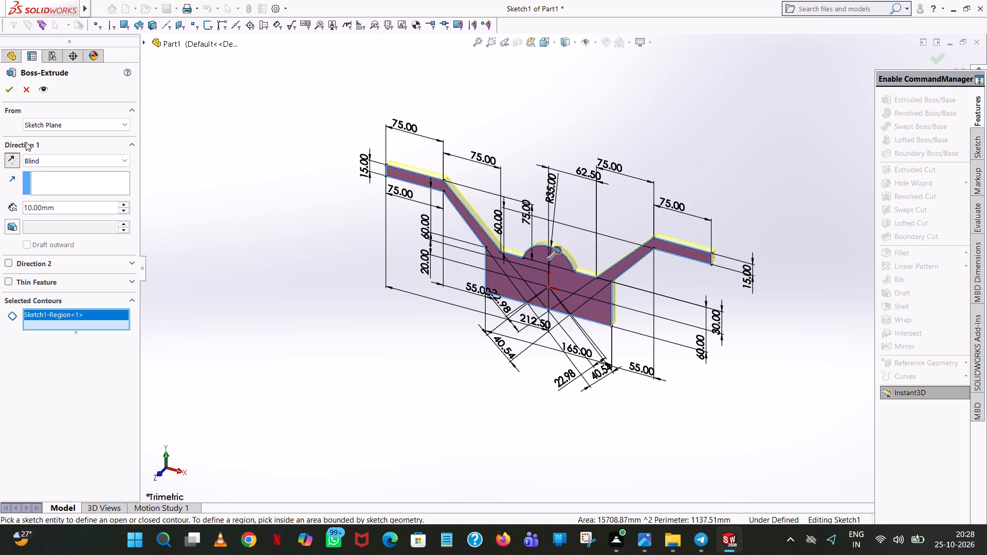
double_click(89, 204)
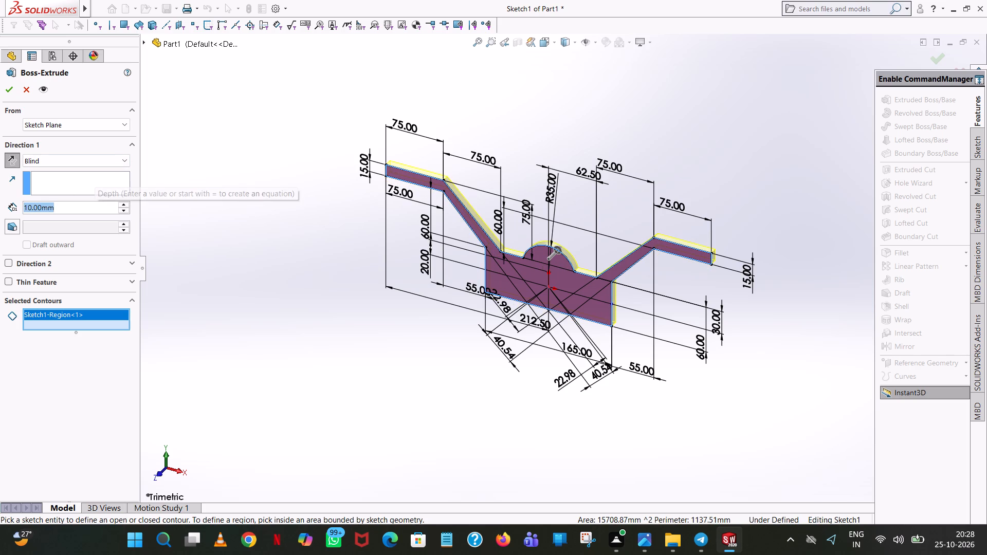
type("75")
key("Return")
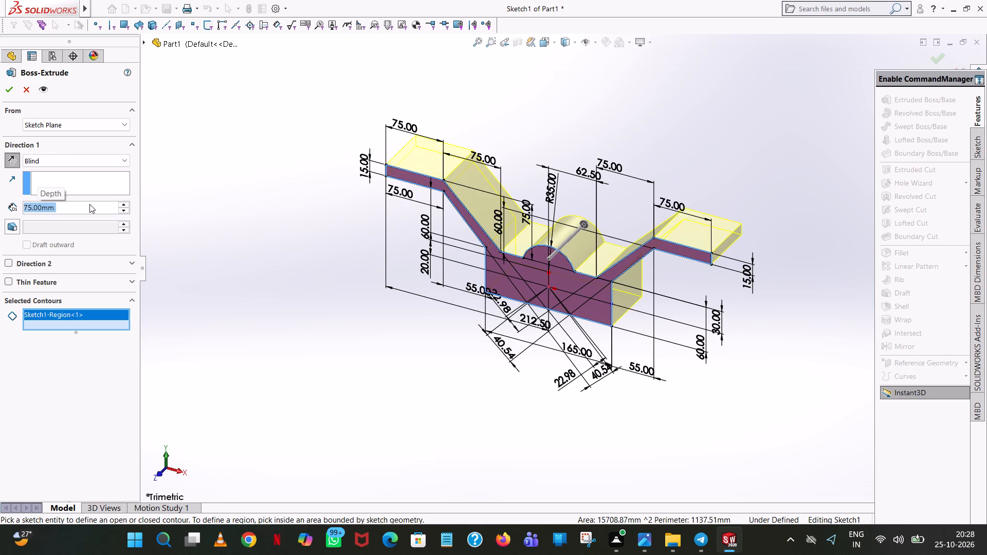
left_click(9, 87)
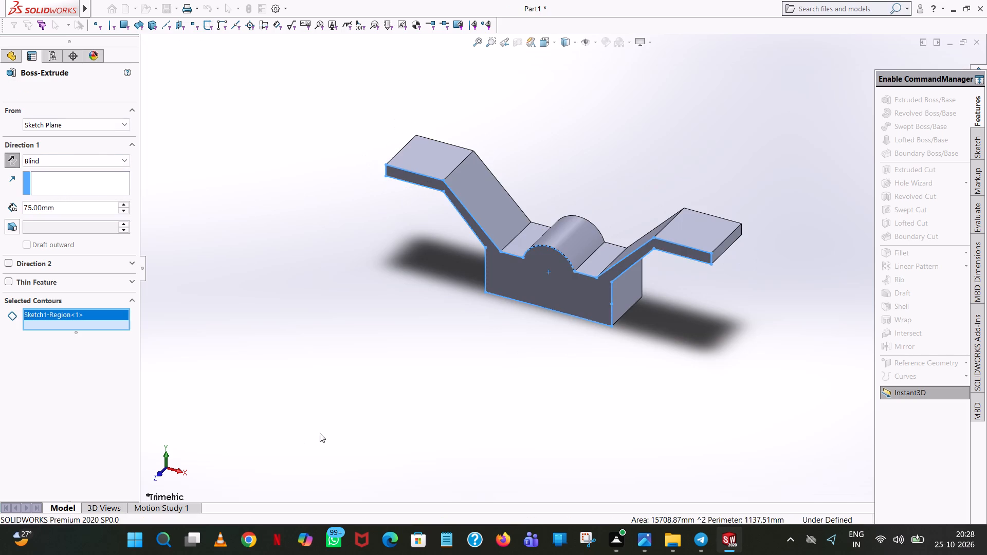
left_click(345, 420)
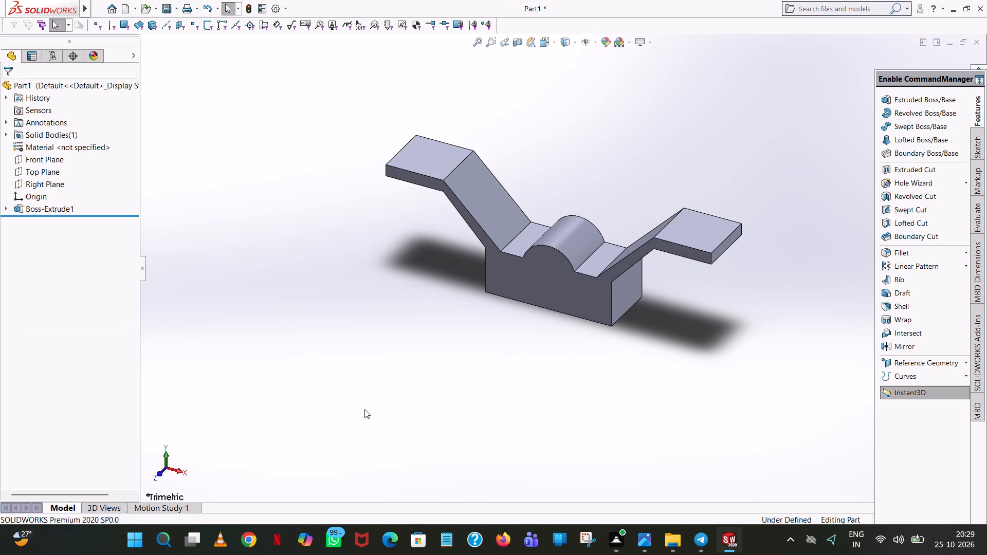
Create a reference plane offset 12.5 mm from the bracket's front face, with the offset flipped into the body.
scroll(364, 409, "up", 1)
middle_click_drag(364, 409, 418, 324)
middle_click_drag(453, 321, 447, 452)
scroll(447, 452, "up", 1)
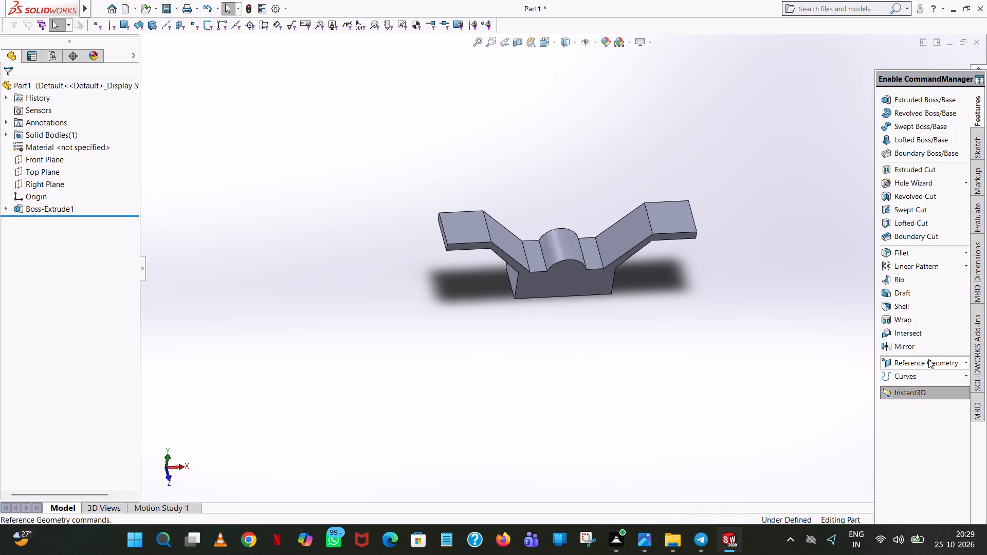
left_click(928, 360)
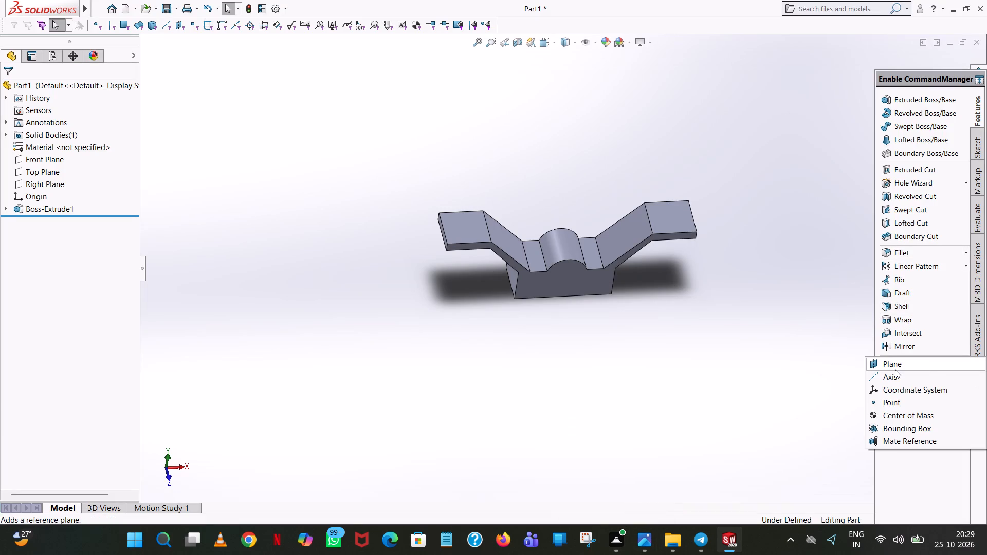
left_click(895, 369)
scroll(602, 313, "up", 1)
middle_click_drag(602, 313, 593, 272)
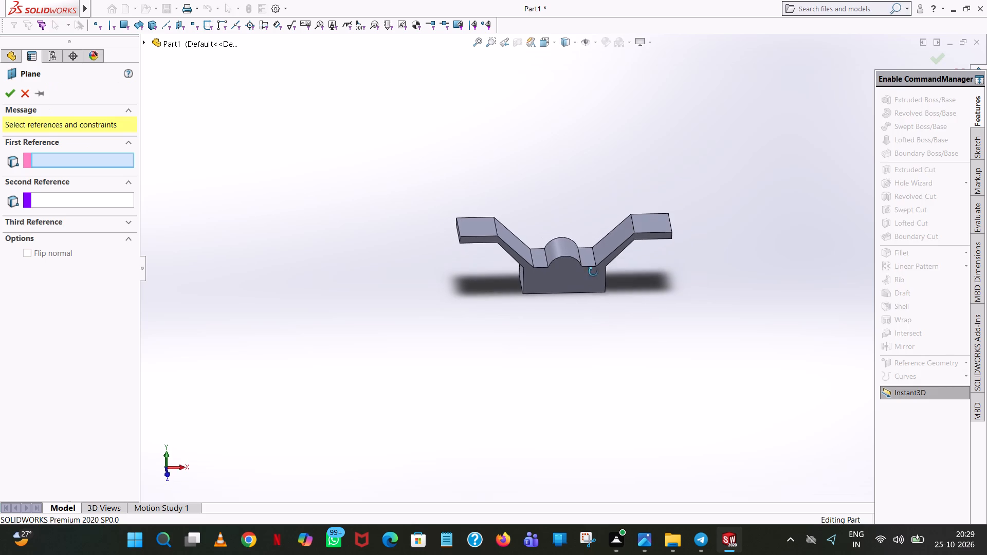
middle_click_drag(593, 272, 593, 264)
scroll(587, 269, "down", 6)
left_click(565, 276)
middle_click_drag(563, 282, 597, 418)
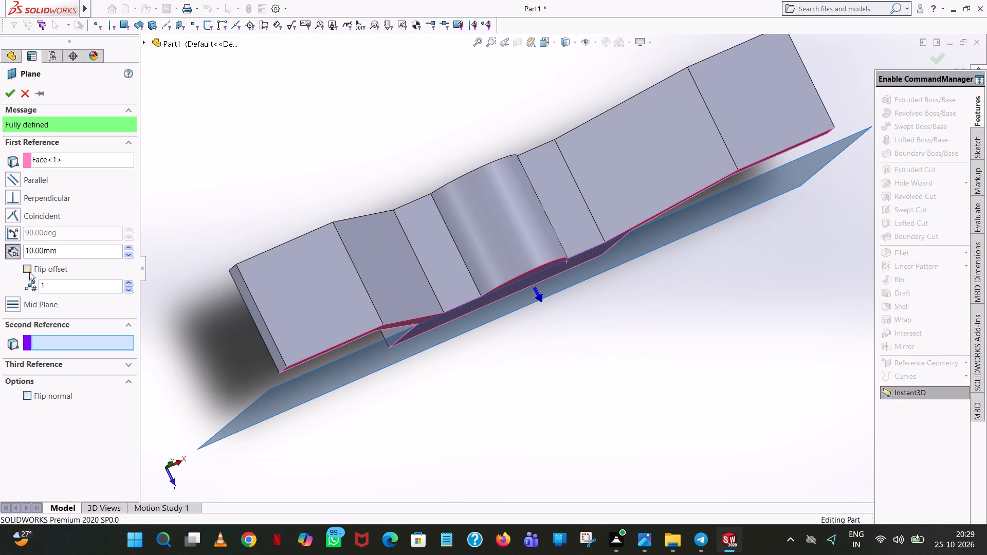
left_click(29, 272)
double_click(63, 248)
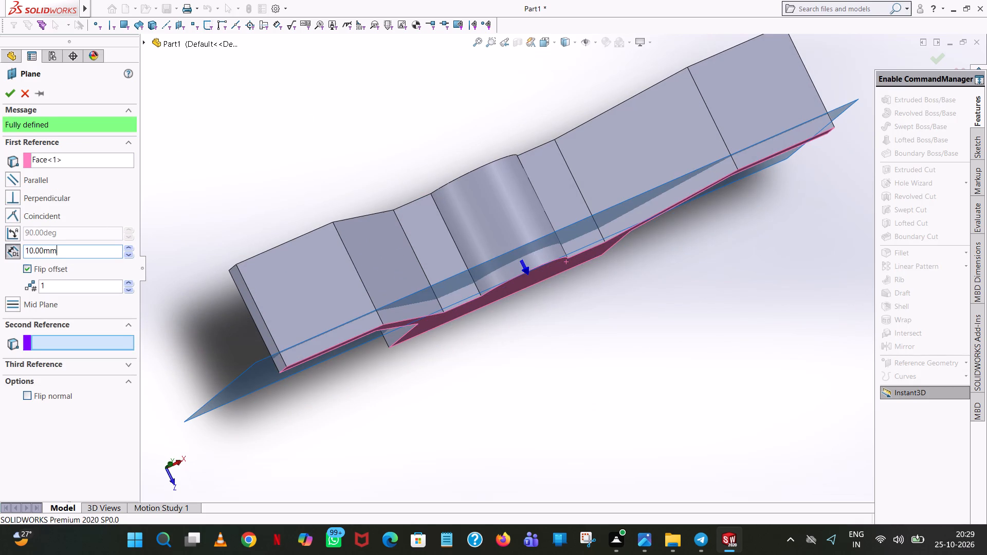
type("12.5")
key("Return")
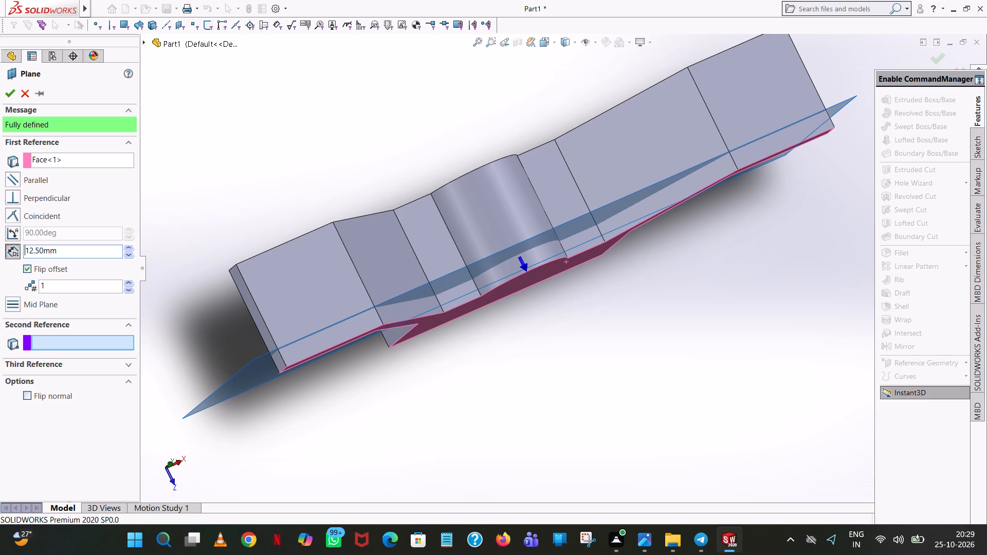
left_click(9, 91)
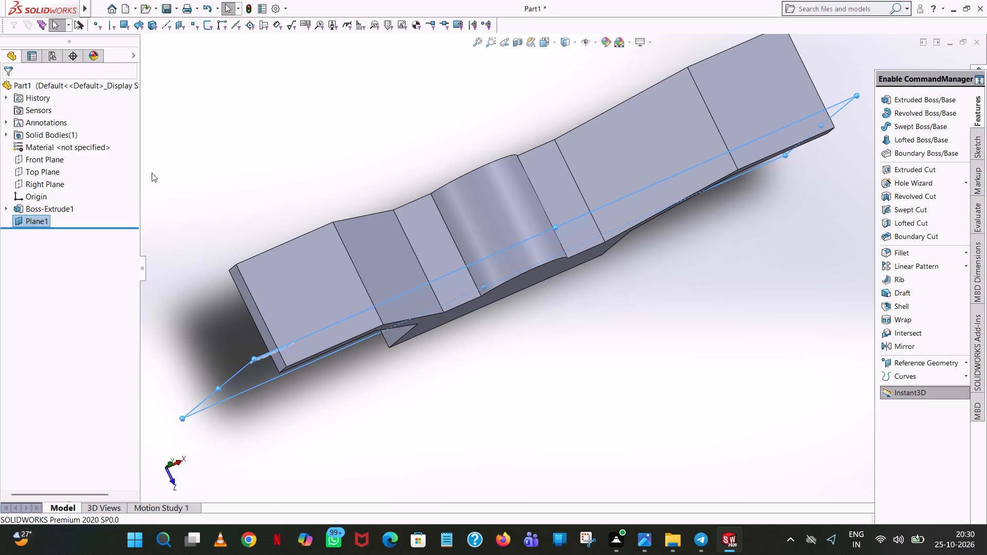
Start a new sketch on the offset plane.
left_click(32, 218)
left_click(43, 203)
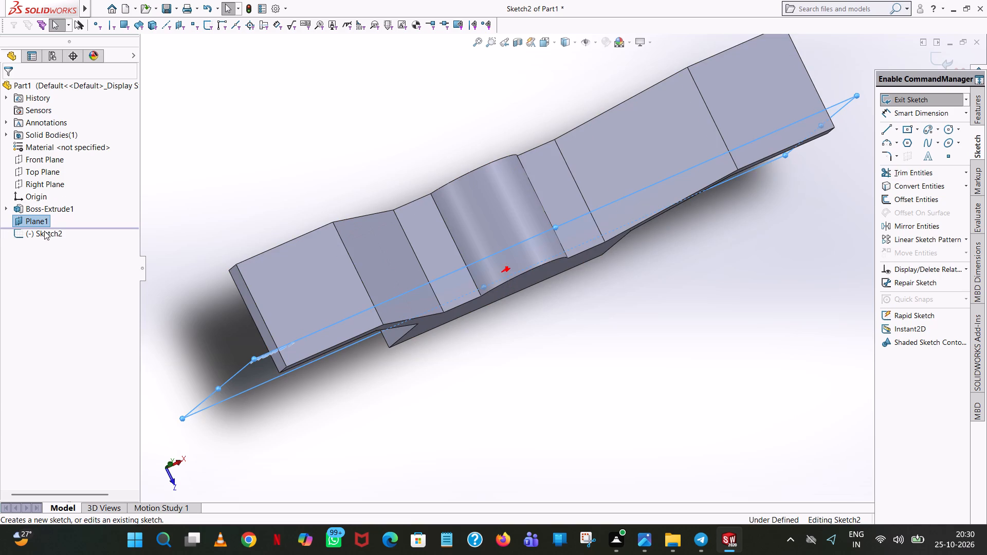
left_click(44, 223)
left_click(274, 162)
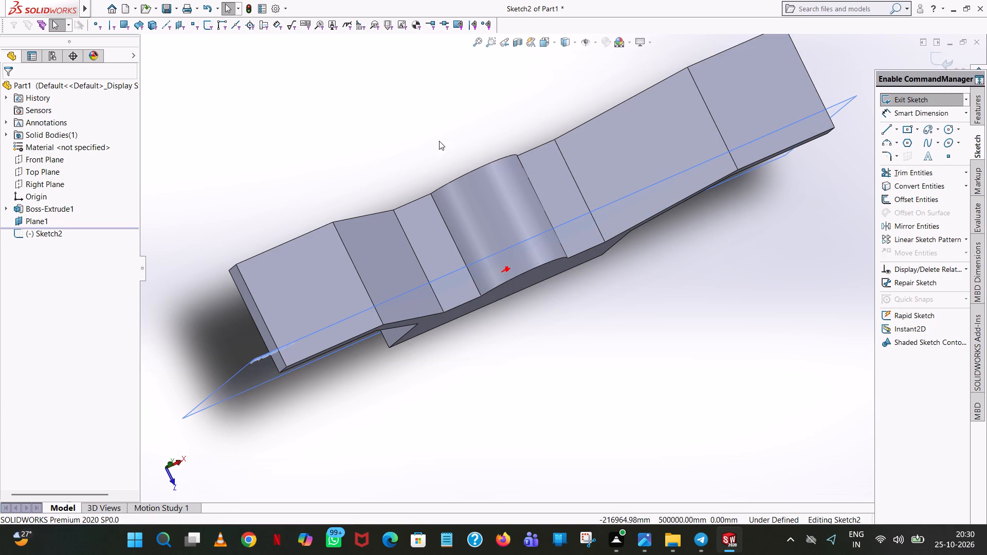
left_click(551, 43)
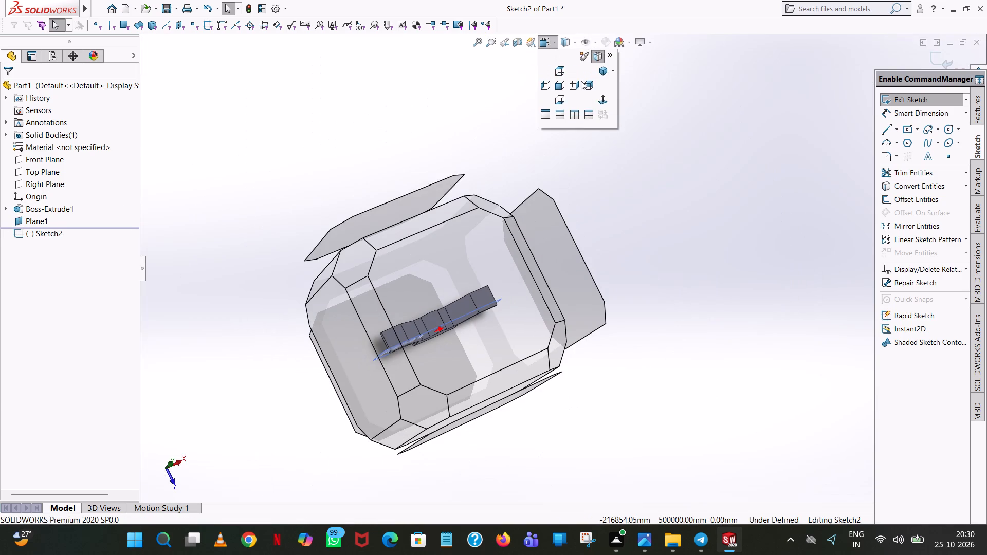
left_click(599, 100)
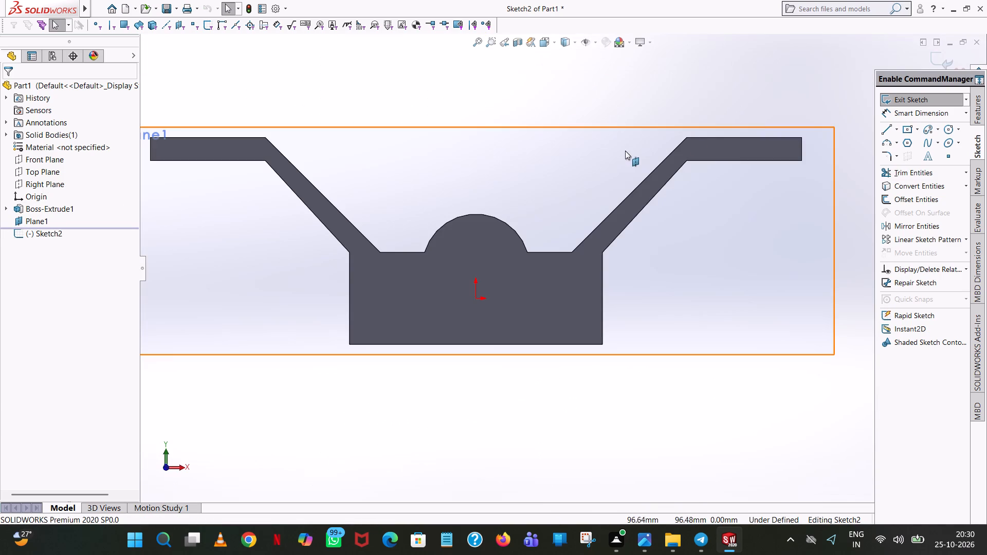
Sketch connected lines from the hub arc's top to the right arm's upper bend, down its inner edge, and along the base to the arc's foot.
left_click(886, 132)
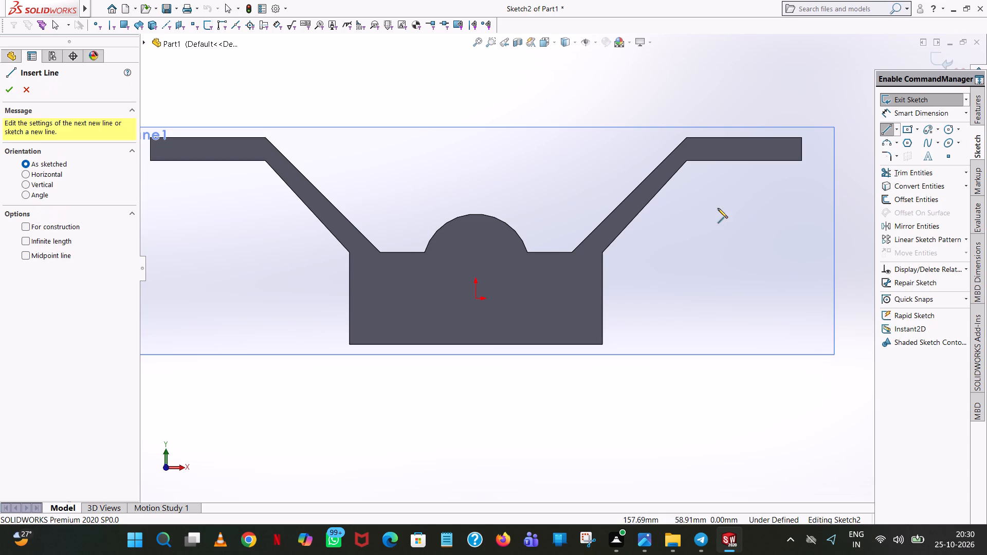
left_click(475, 213)
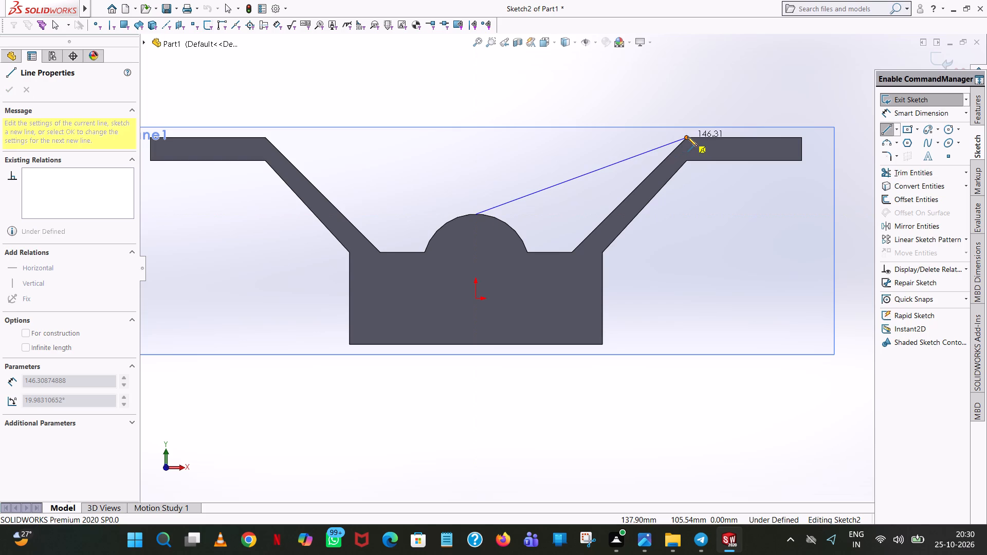
left_click(687, 137)
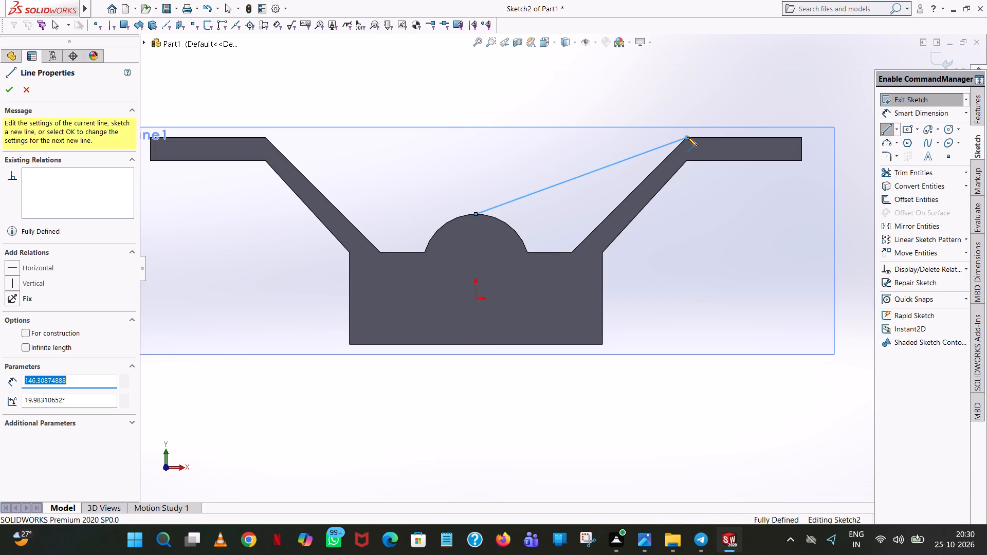
left_click(571, 253)
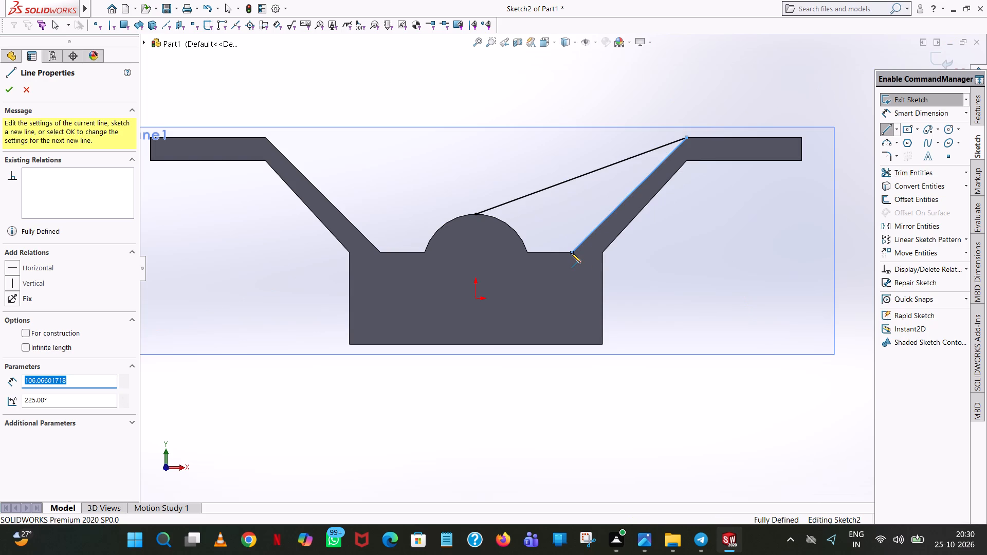
left_click(528, 252)
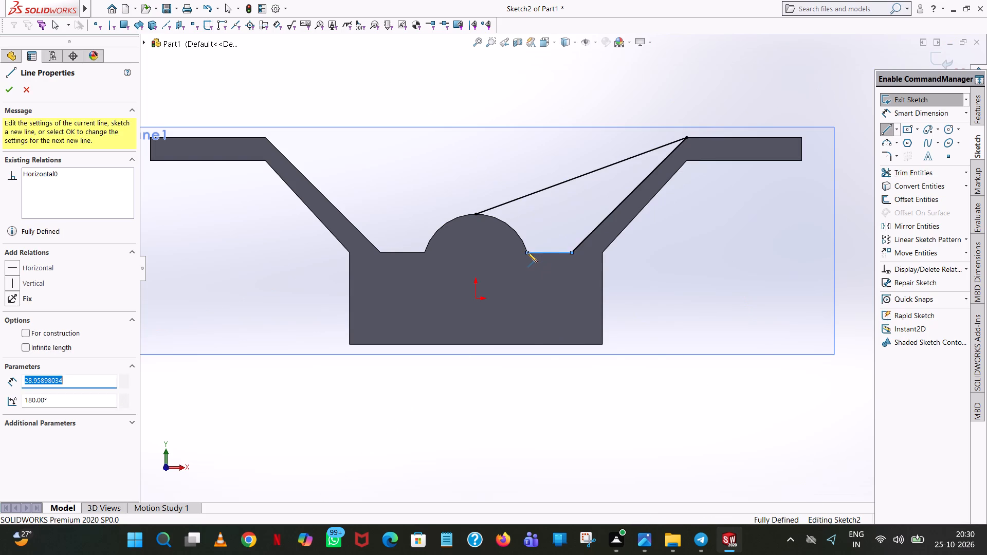
right_click(527, 252)
left_click(568, 258)
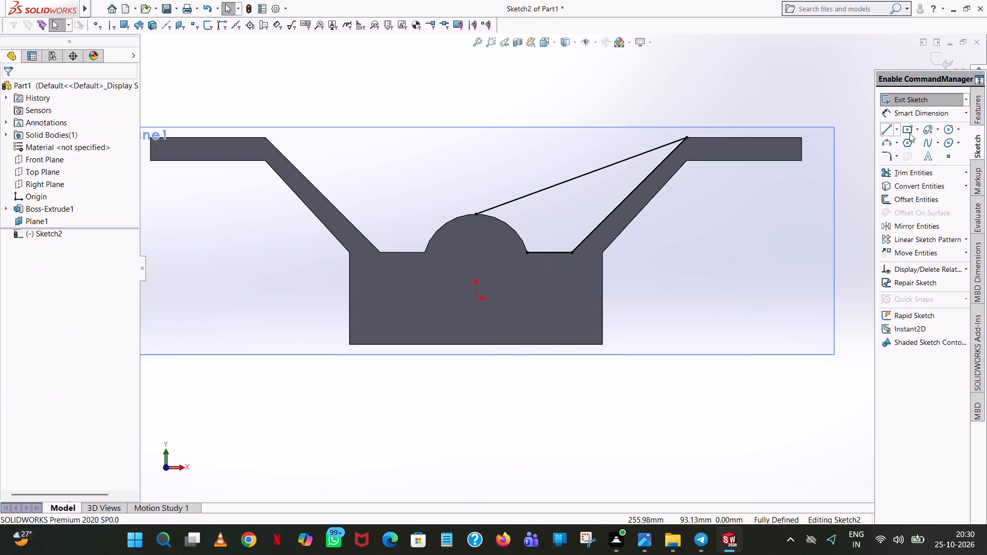
Sketch a 35 mm radius circle centred 20 mm above the origin, matching the hub's rounded top.
left_click(946, 131)
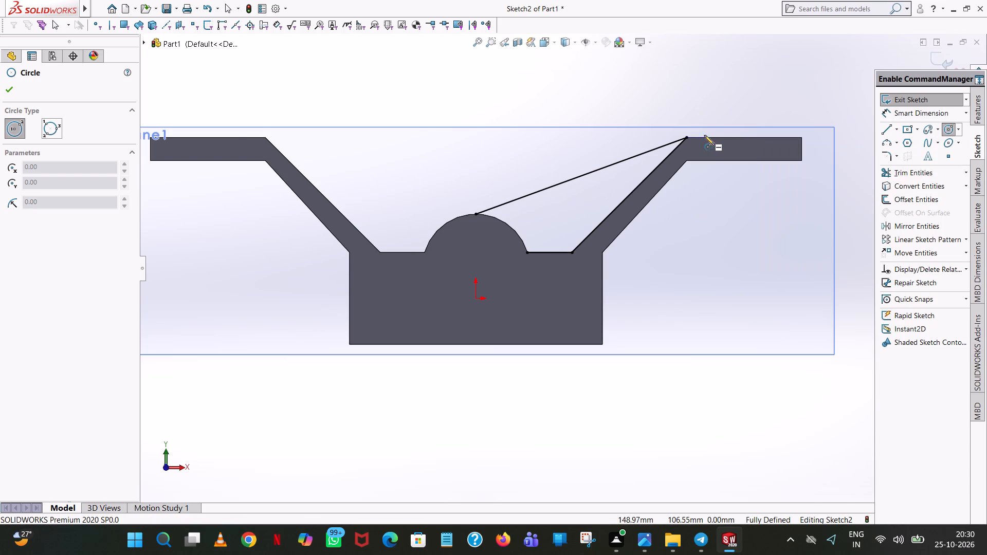
scroll(704, 136, "down", 5)
scroll(605, 218, "up", 6)
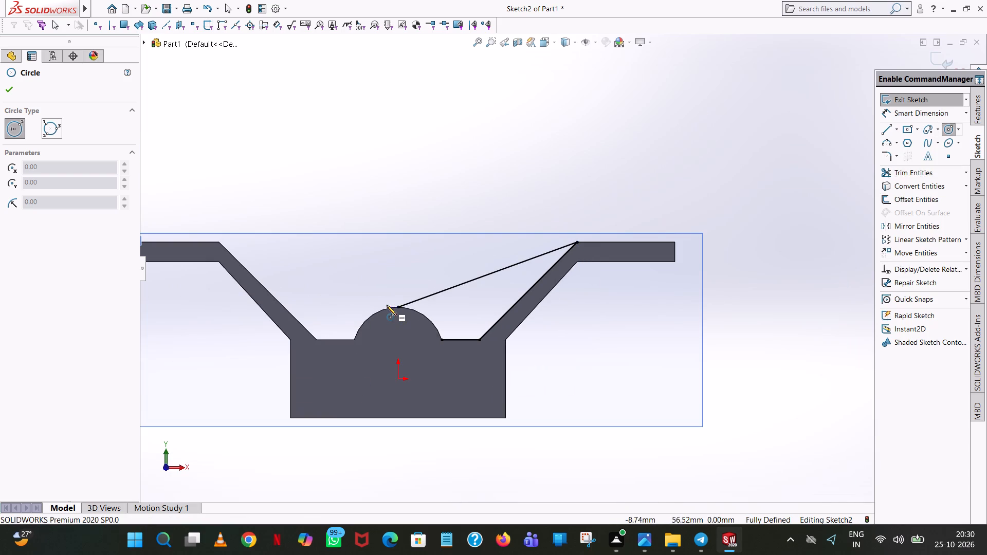
left_click(398, 353)
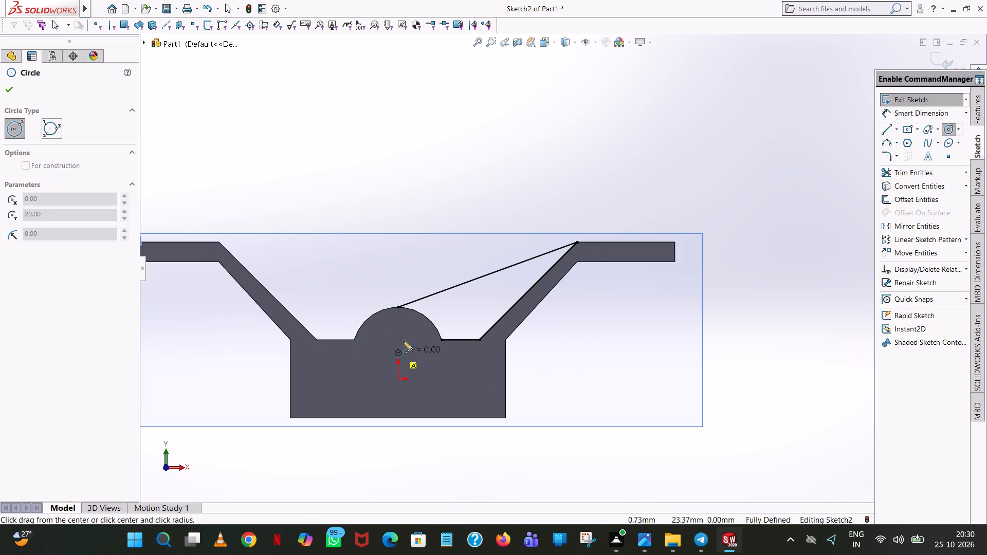
left_click(416, 311)
right_click(416, 311)
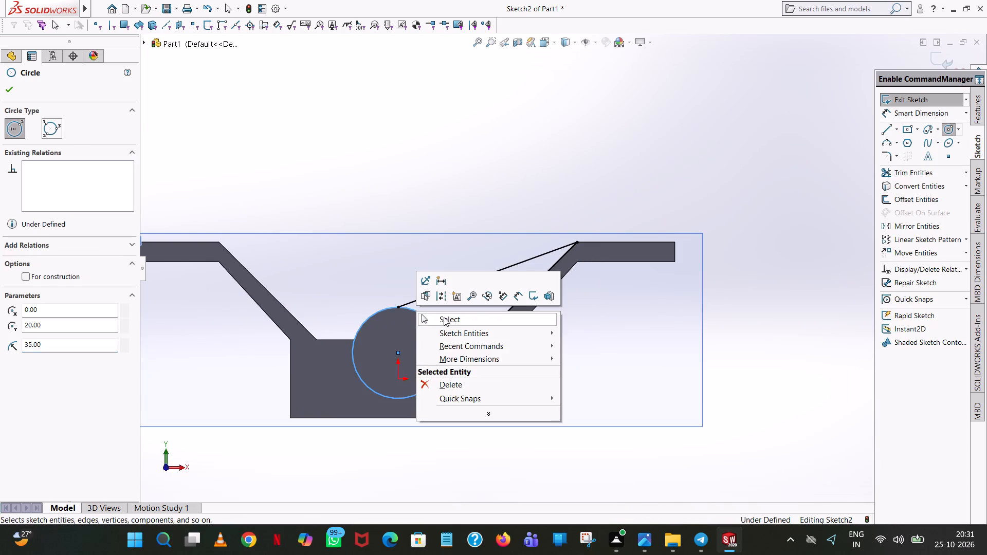
left_click(444, 317)
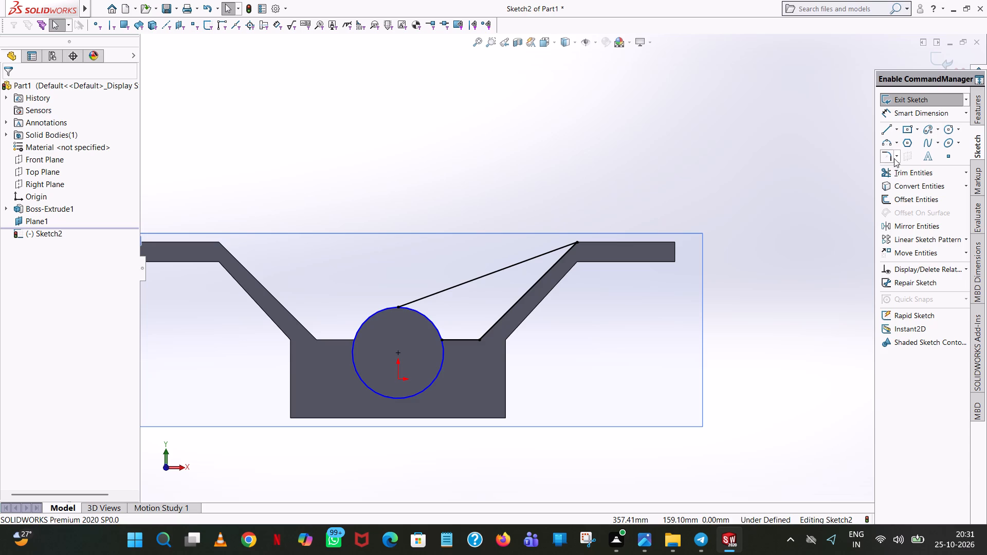
Trim the circle down to the arc between the hub's top and its right foot.
left_click(891, 174)
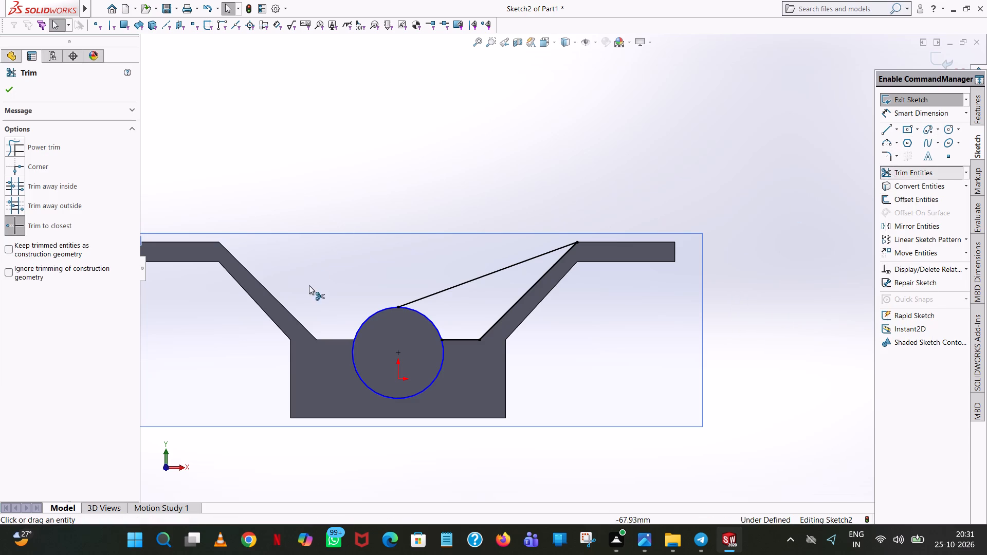
left_click(355, 336)
Sketch a vertical line about 40 mm long upward from the origin inside the hub as a mirror axis.
left_click(884, 130)
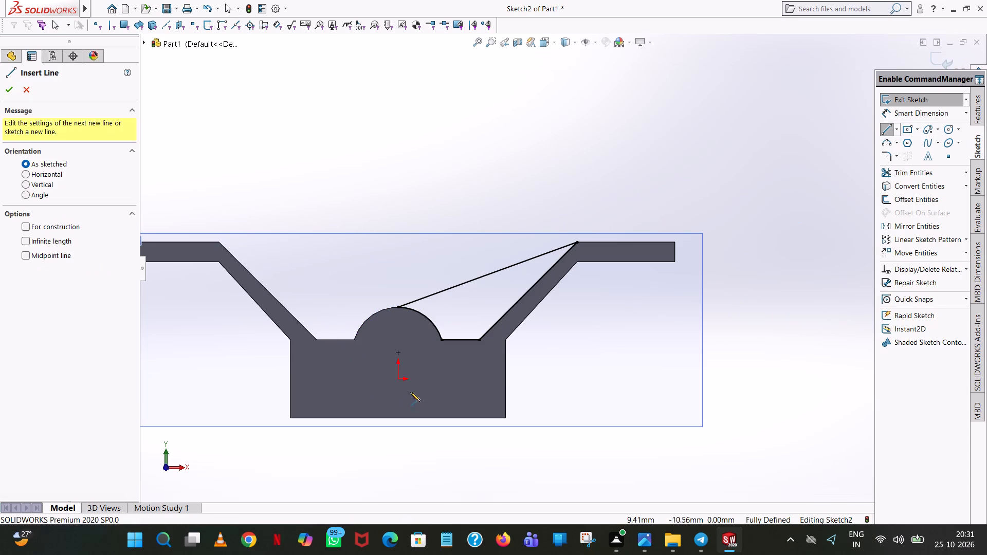
left_click(396, 377)
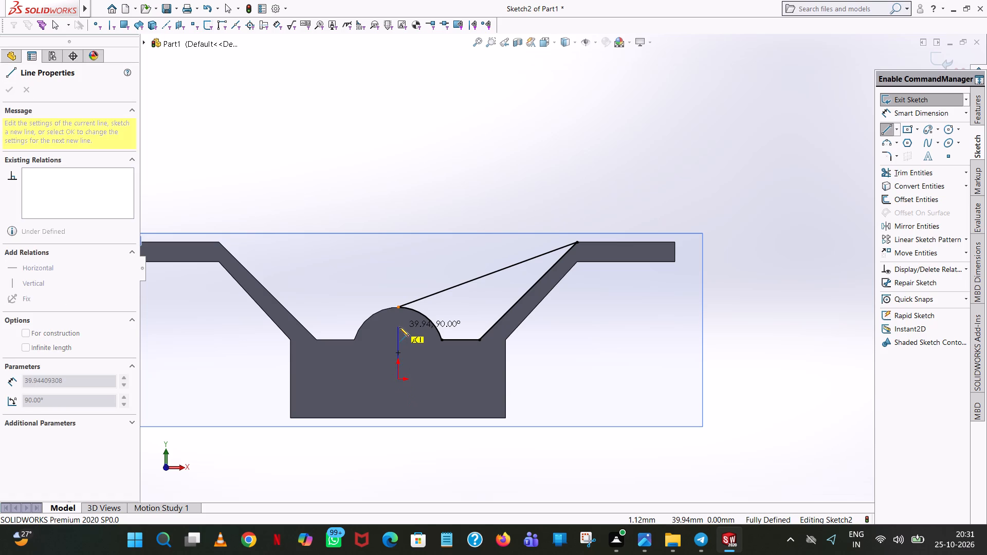
left_click(399, 327)
right_click(399, 327)
left_click(425, 330)
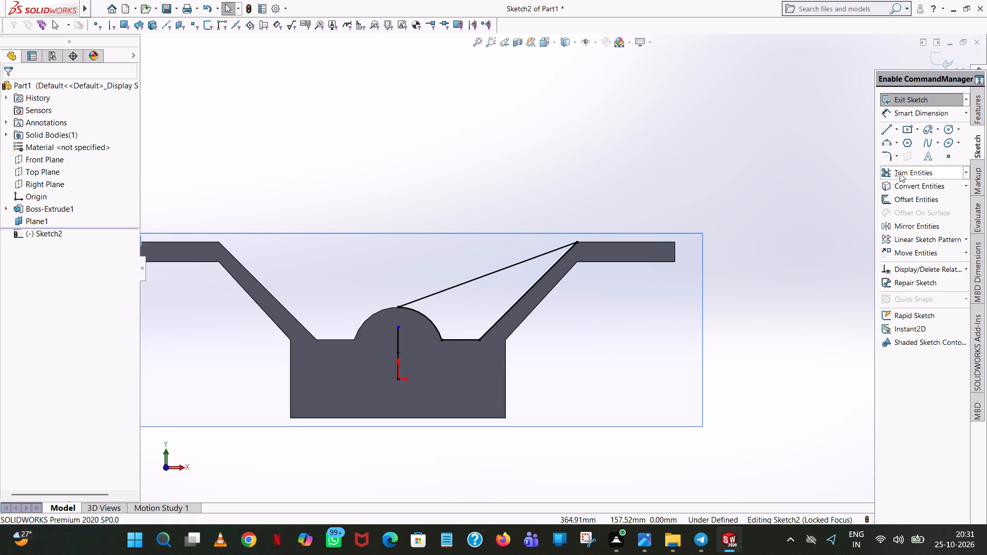
Mirror the three web lines and the hub arc about the vertical line through the origin.
left_click(896, 227)
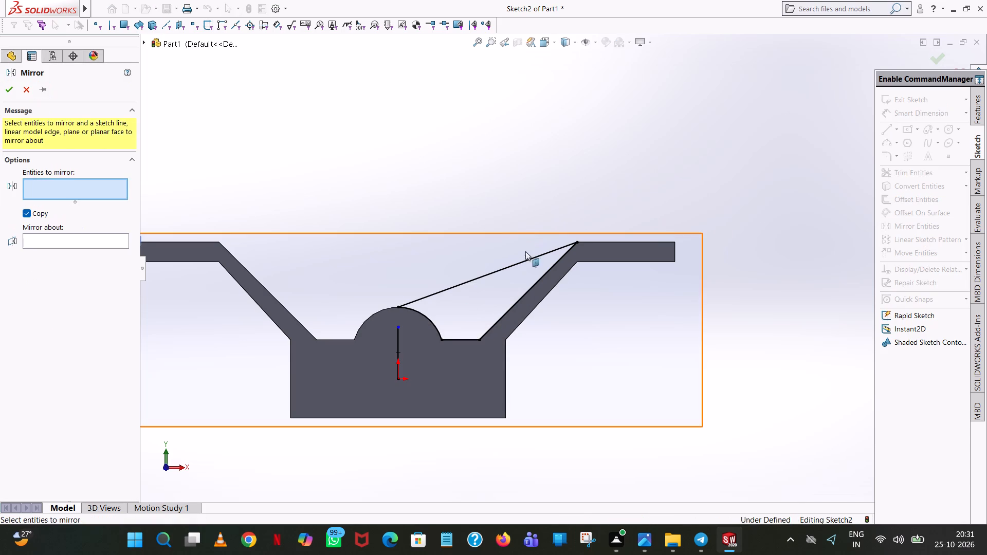
left_click(525, 261)
left_click(539, 274)
left_click(541, 277)
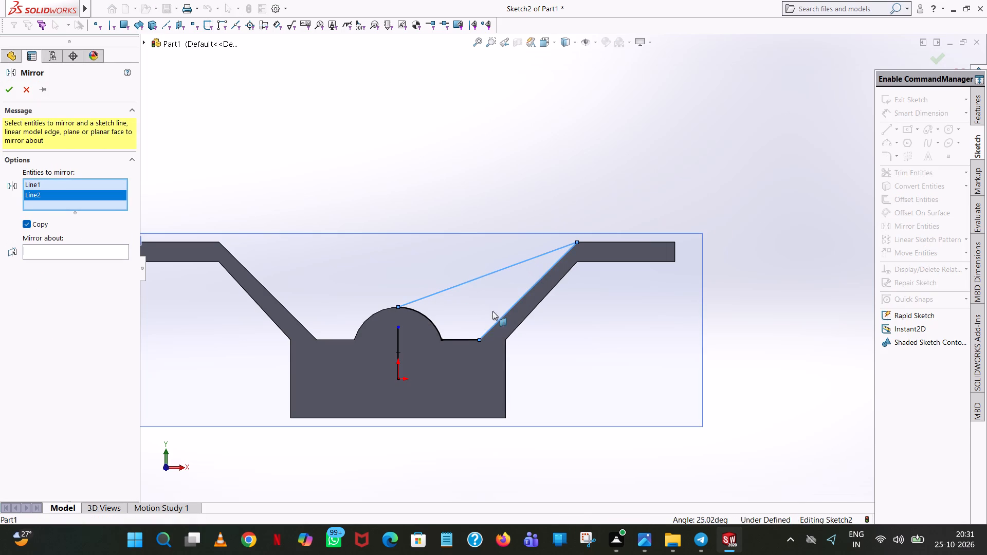
left_click(461, 341)
left_click(437, 332)
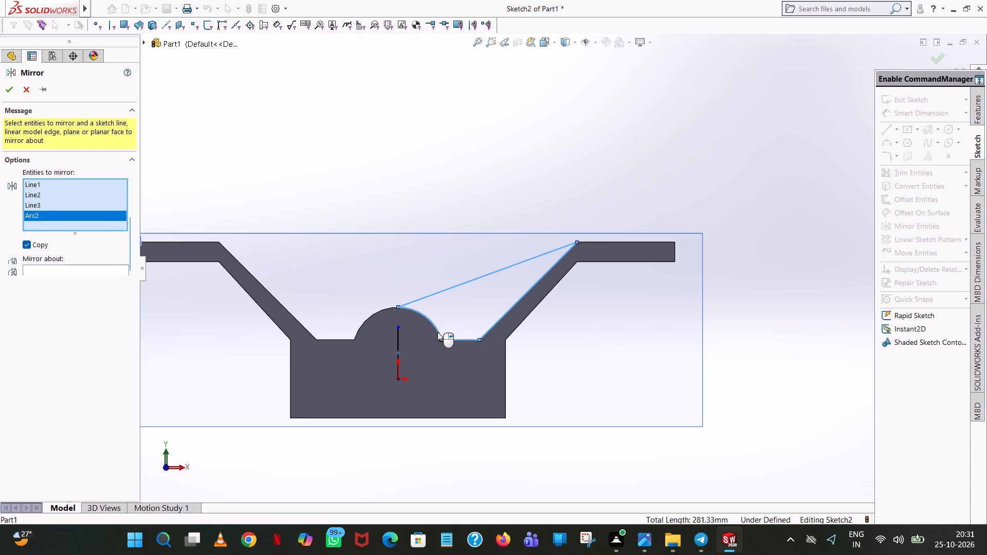
left_click(78, 268)
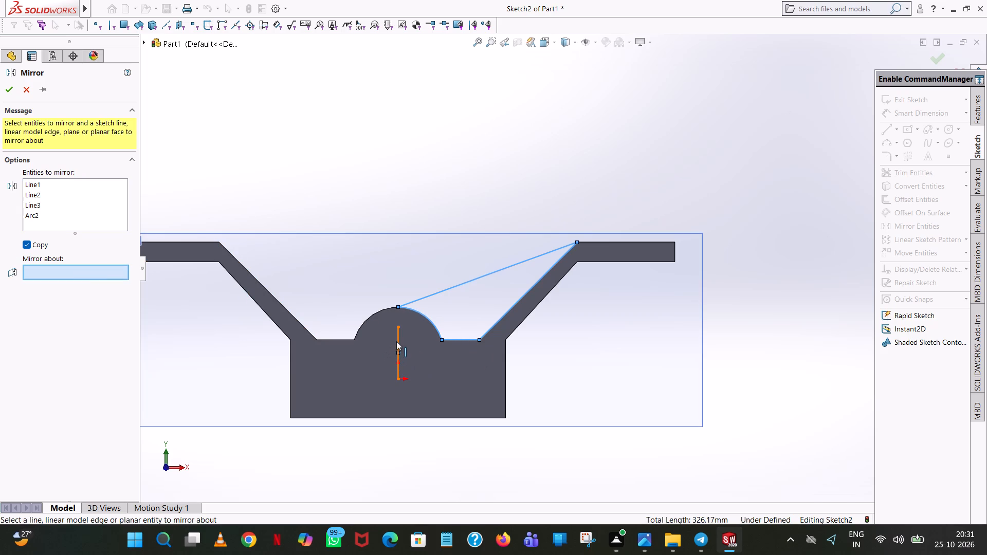
left_click(397, 340)
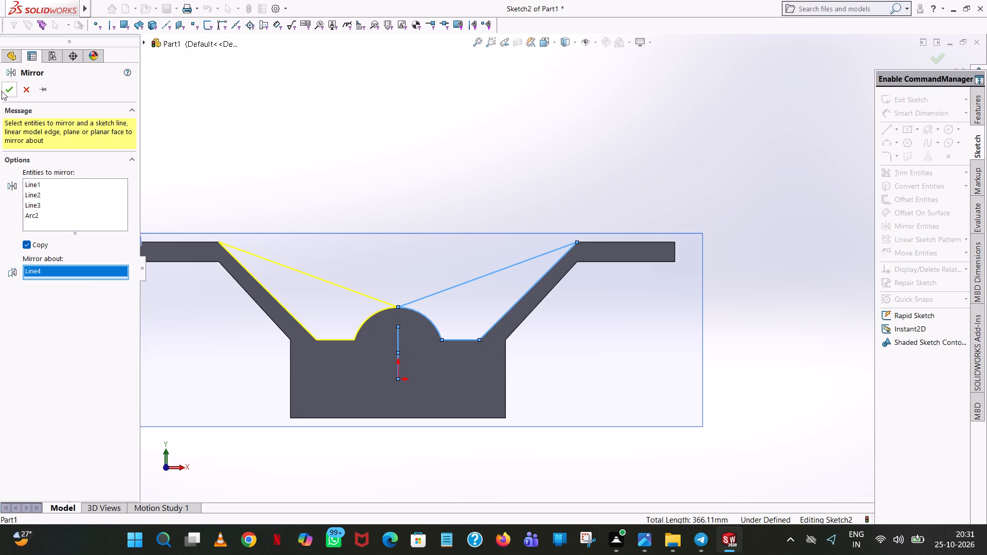
left_click(2, 91)
left_click(401, 158)
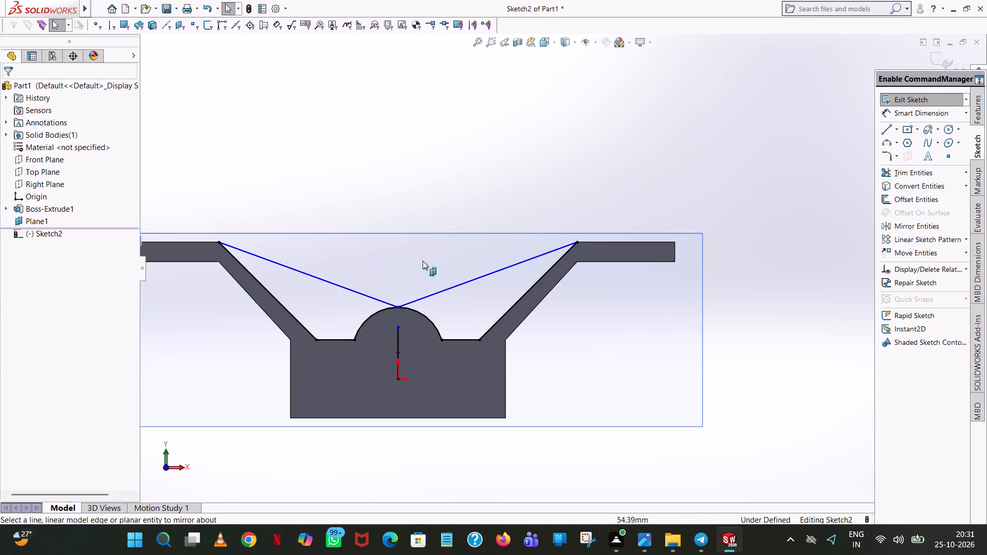
Examine closely how the two sloping web lines meet the arc at the top of the hub.
scroll(415, 321, "down", 8)
scroll(482, 277, "down", 1)
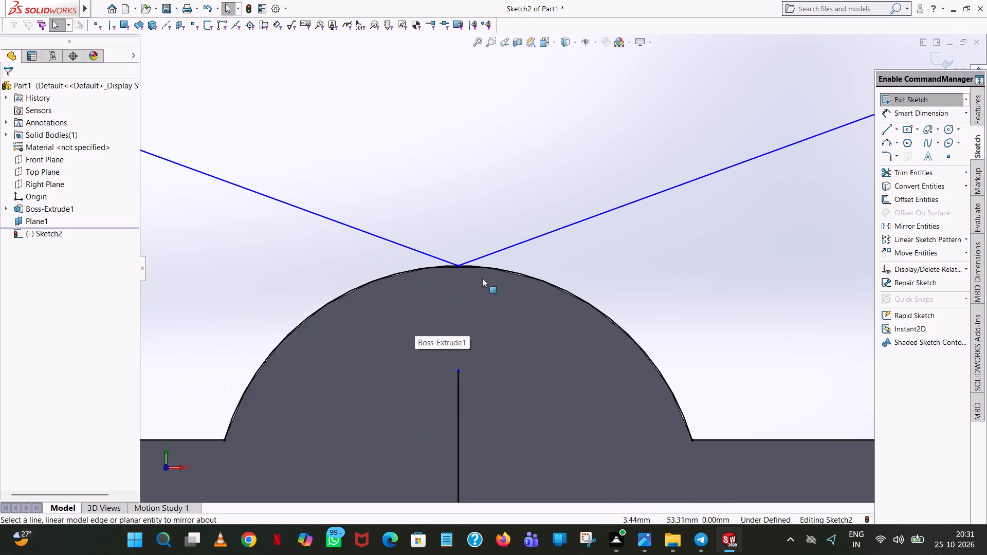
scroll(482, 278, "down", 15)
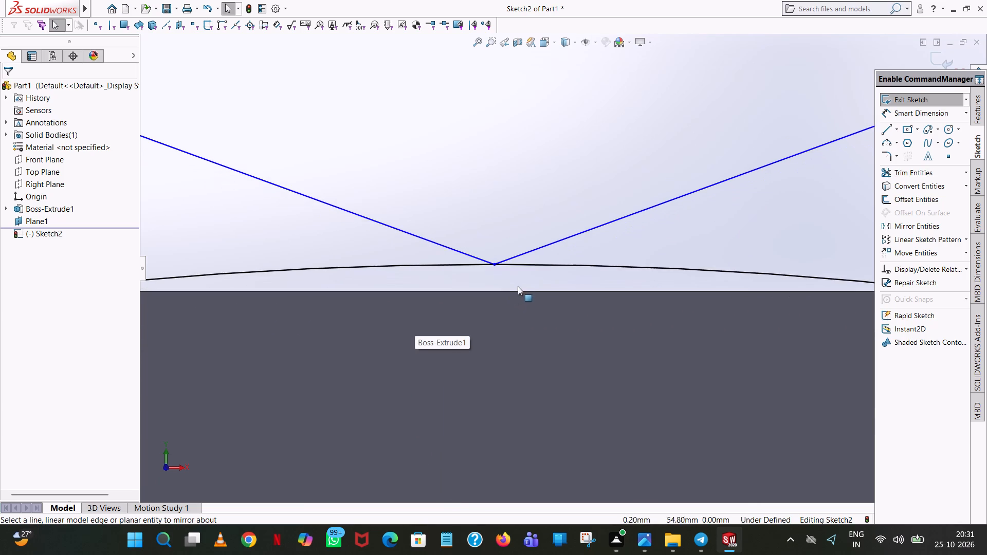
scroll(520, 281, "down", 3)
scroll(520, 281, "up", 20)
scroll(520, 281, "up", 7)
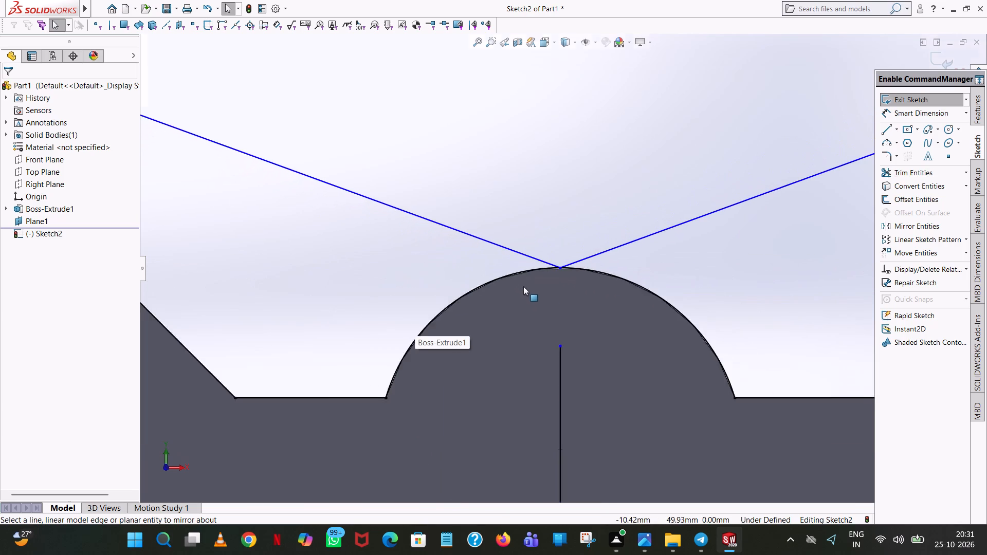
scroll(523, 286, "up", 9)
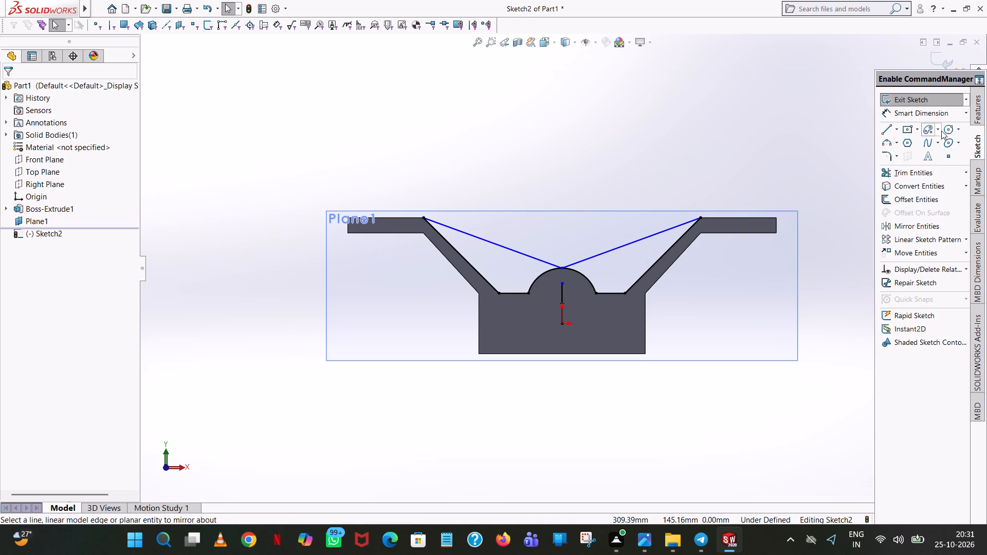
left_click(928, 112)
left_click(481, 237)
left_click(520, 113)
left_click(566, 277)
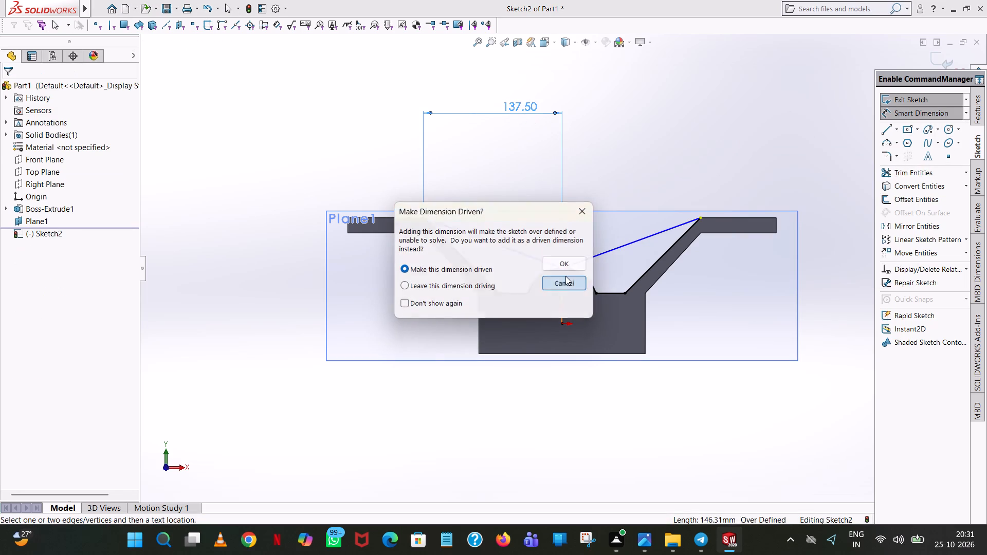
Dimension the left sloping web line's true length, placing the aligned dimension above the profile.
left_click(492, 243)
left_click(730, 117)
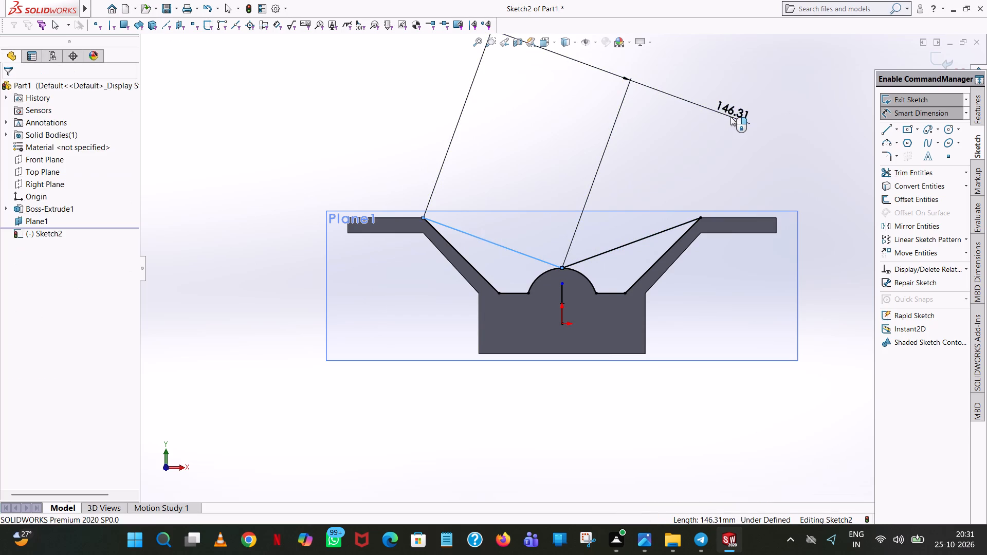
left_click(685, 99)
left_click(633, 132)
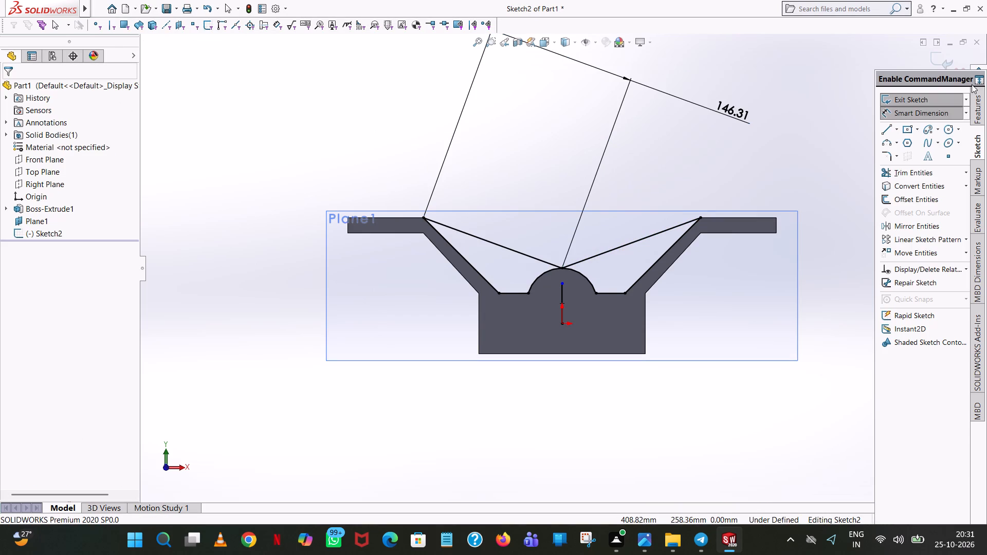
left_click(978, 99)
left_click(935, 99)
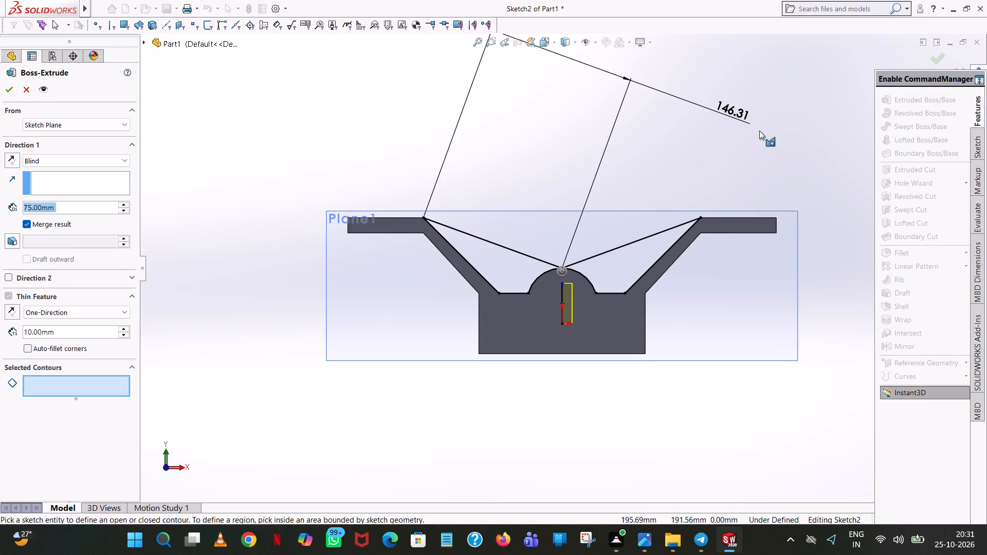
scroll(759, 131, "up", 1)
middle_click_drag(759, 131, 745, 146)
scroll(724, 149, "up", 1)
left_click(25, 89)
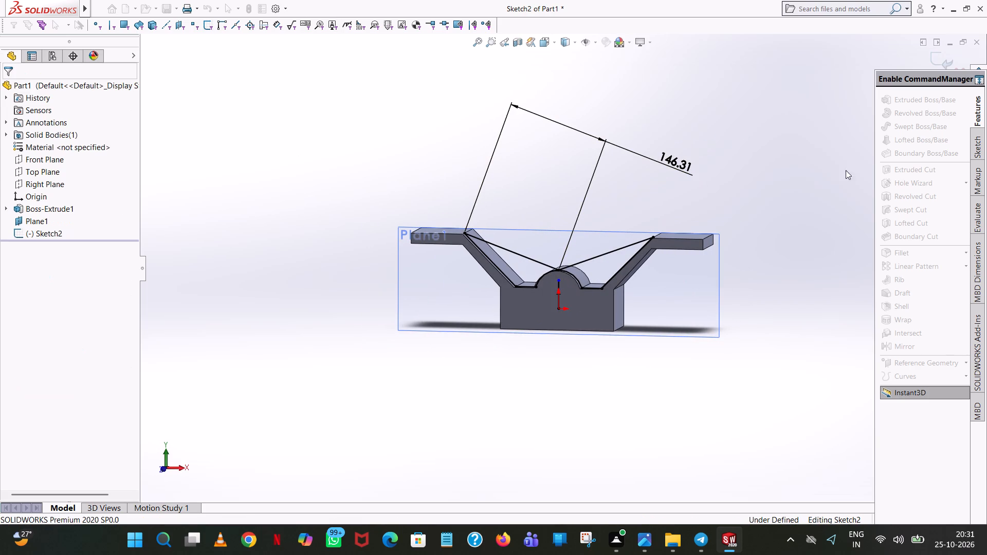
Trim away the vertical mirror line inside the hub and view the sketch plane face-on.
left_click(978, 148)
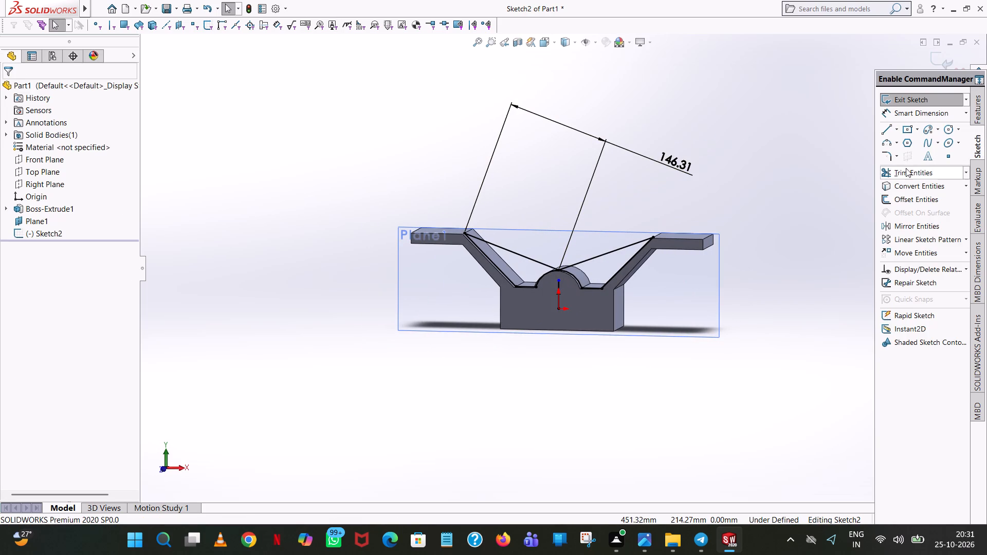
left_click(901, 172)
left_click(561, 287)
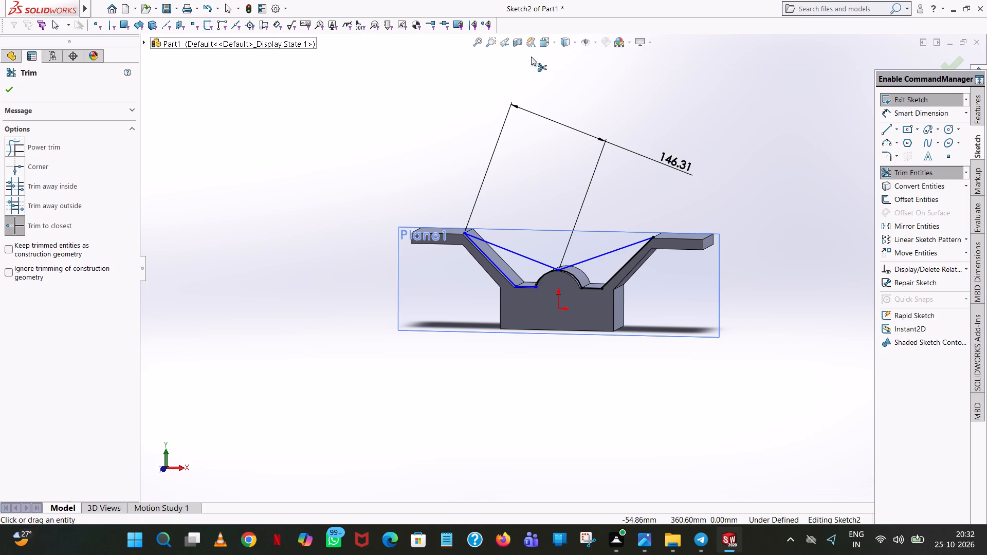
left_click(550, 40)
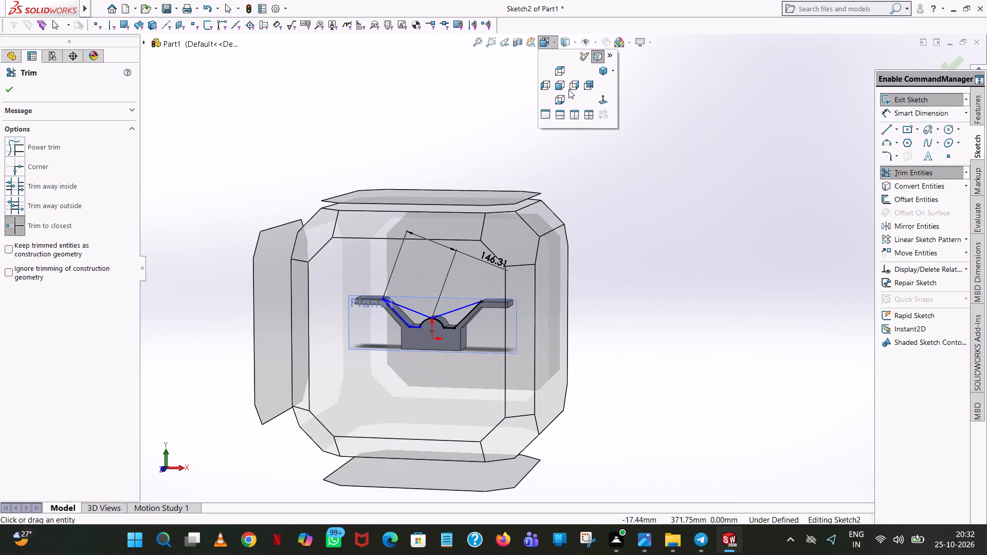
left_click(600, 99)
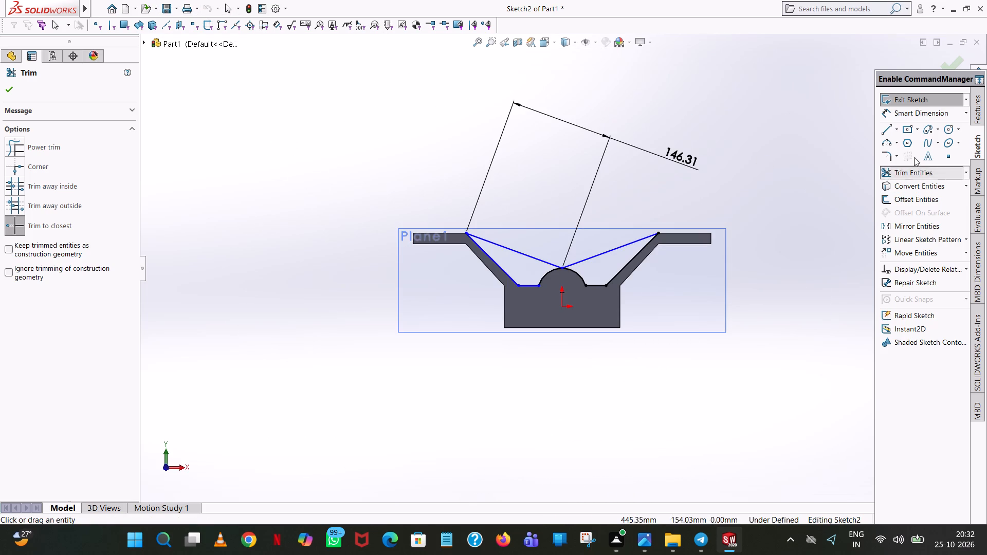
Dimension the horizontal and vertical extents of the right upper sloping web line, below and to the right of the profile.
left_click(924, 114)
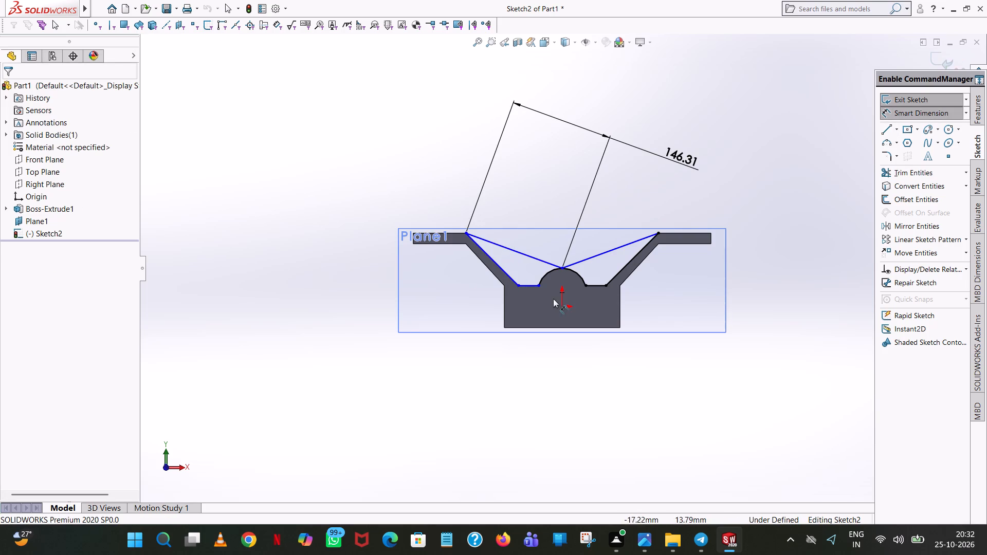
scroll(609, 295, "down", 3)
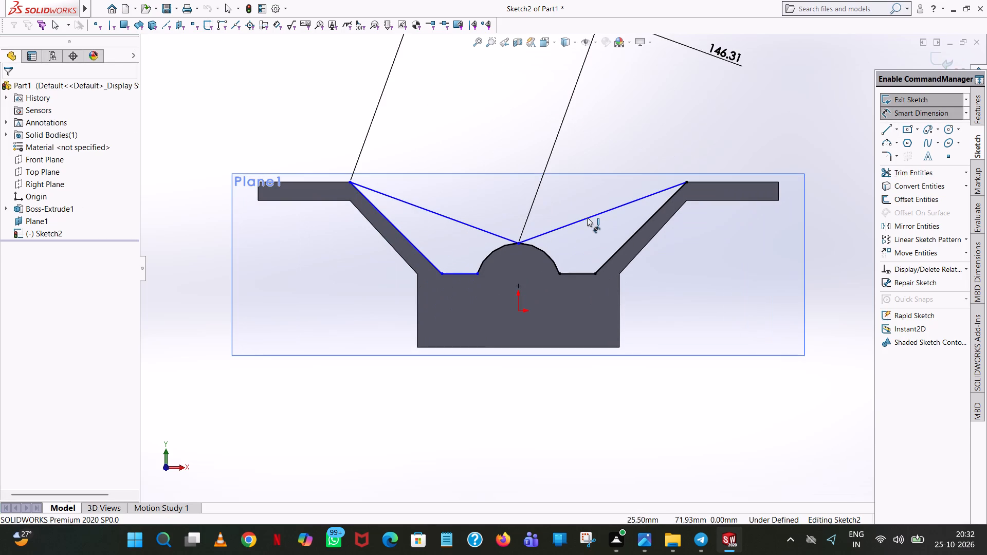
left_click(592, 214)
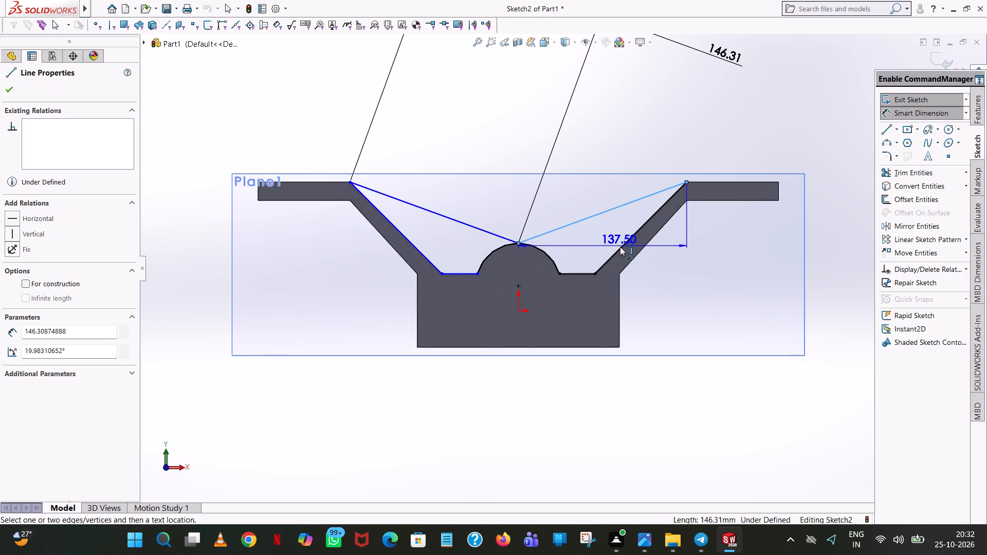
left_click(620, 247)
key("Escape")
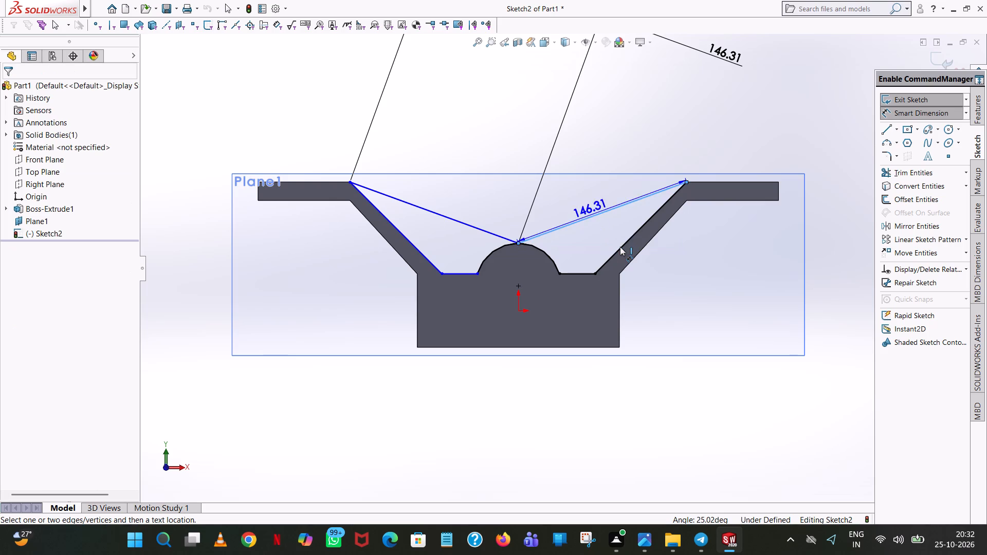
left_click(681, 337)
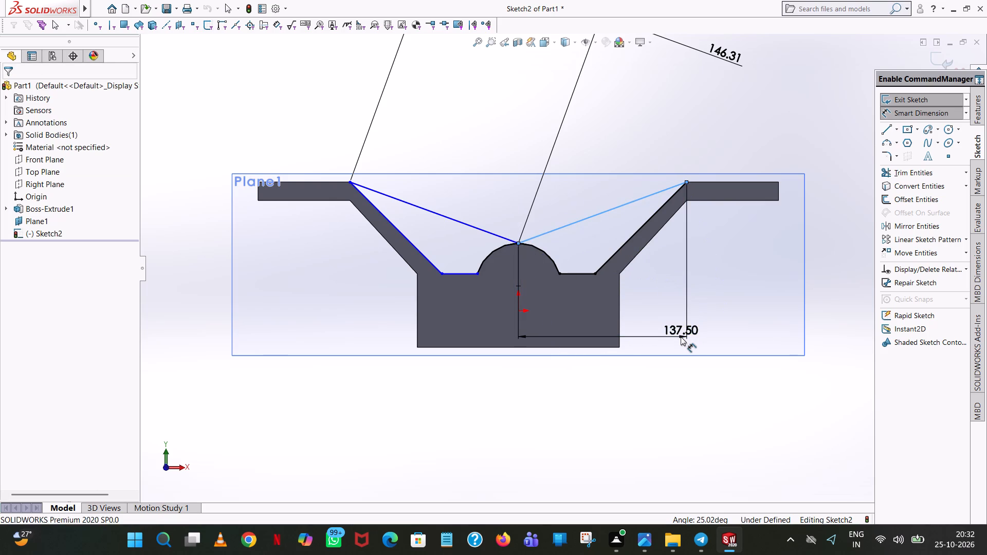
left_click(632, 318)
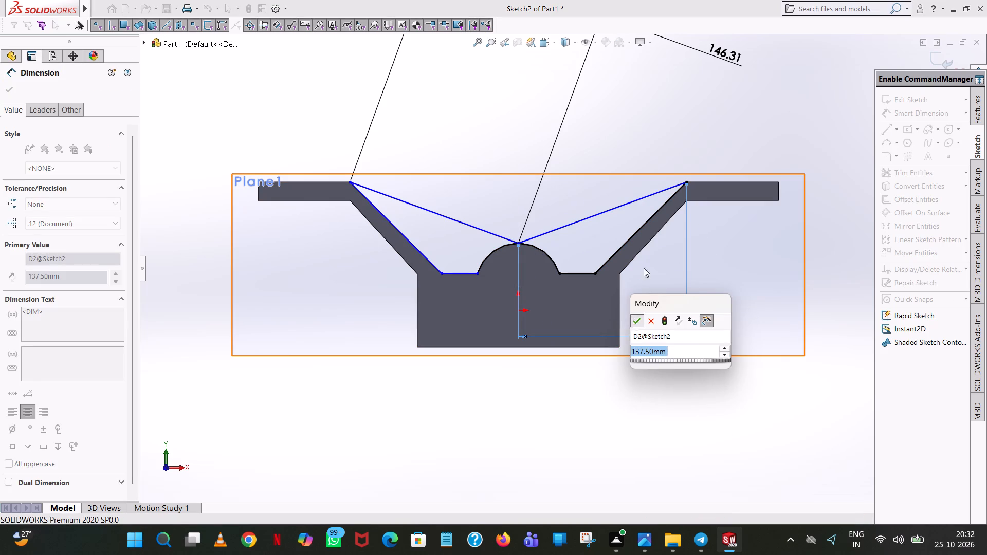
left_click(644, 252)
left_click(560, 226)
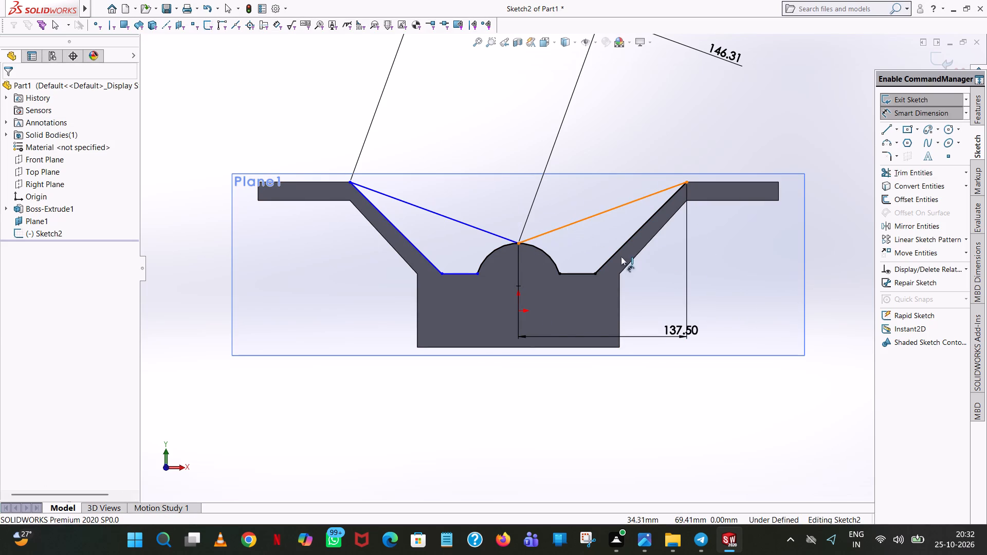
left_click(813, 233)
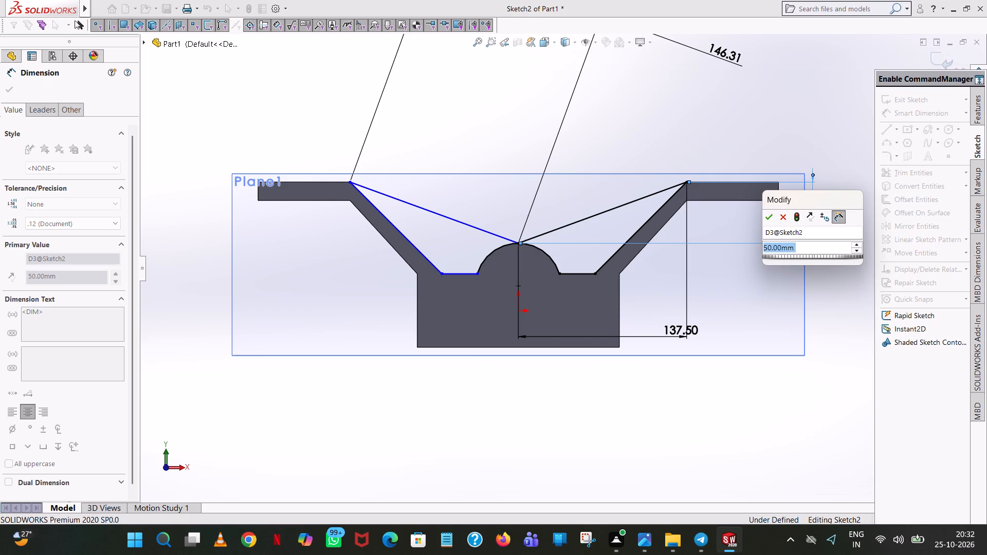
left_click(770, 219)
left_click(733, 134)
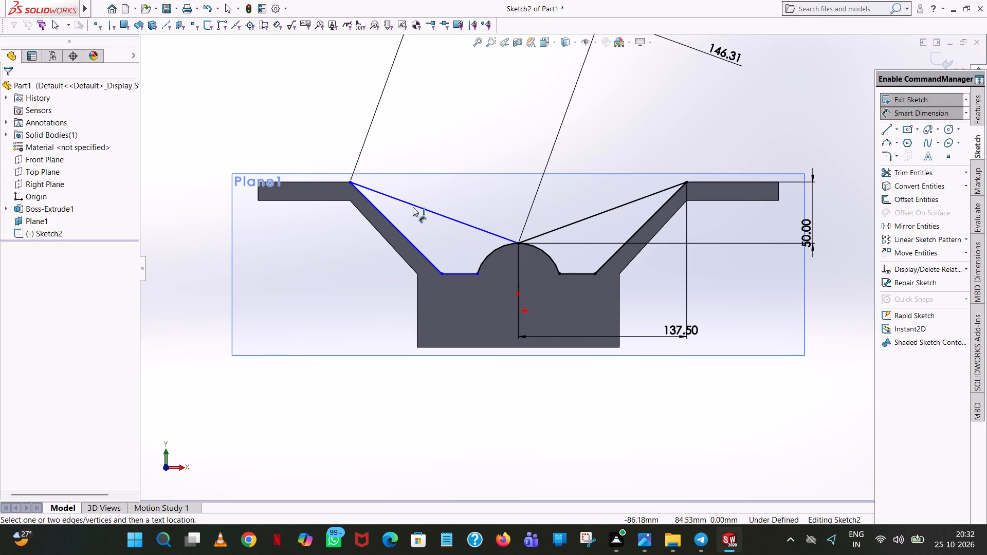
Dimension the horizontal extent of the left upper sloping web line, placing the dimension below the body.
left_click(414, 208)
left_click(442, 409)
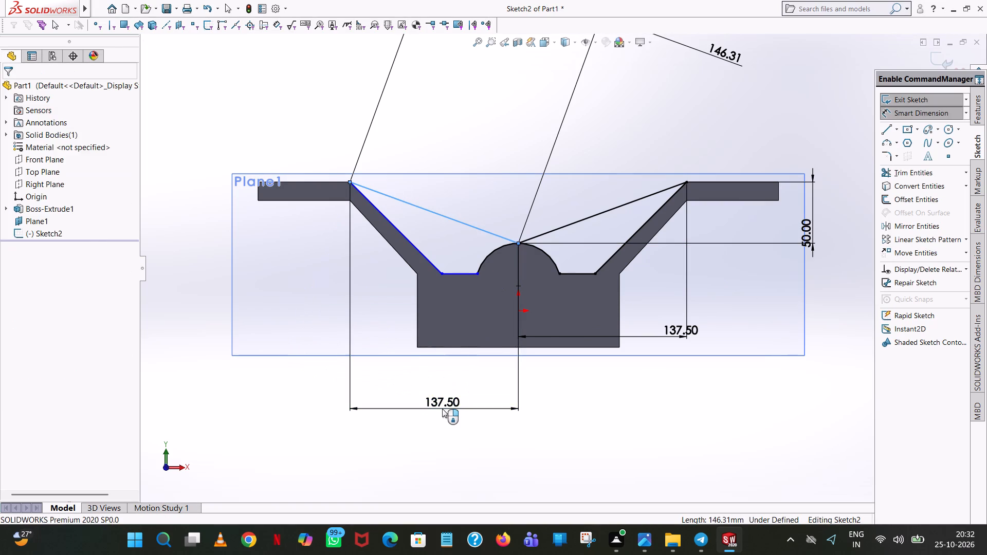
left_click(397, 390)
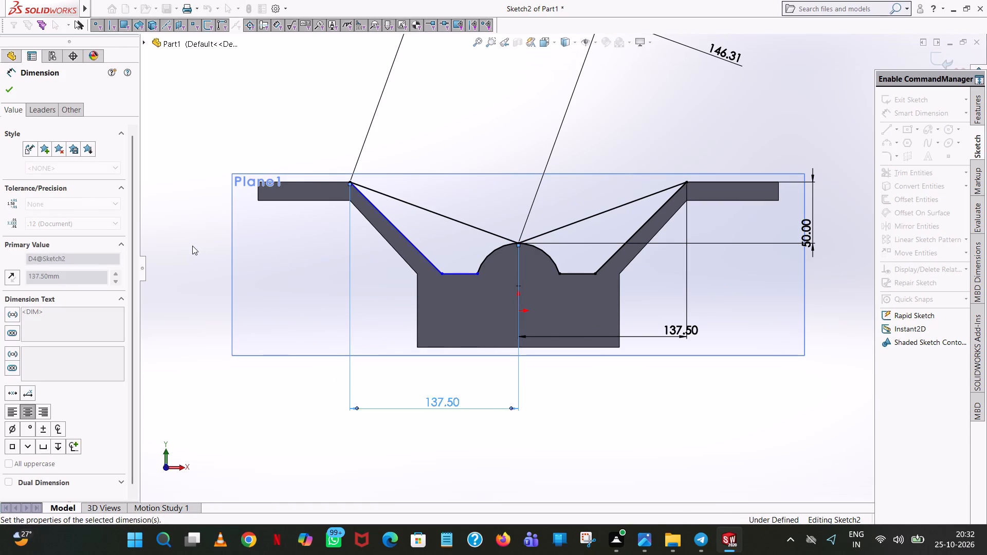
left_click(179, 246)
Dimension the vertical and horizontal extents of the left lower sloping line that follows the arm, left of and above the profile.
left_click(401, 230)
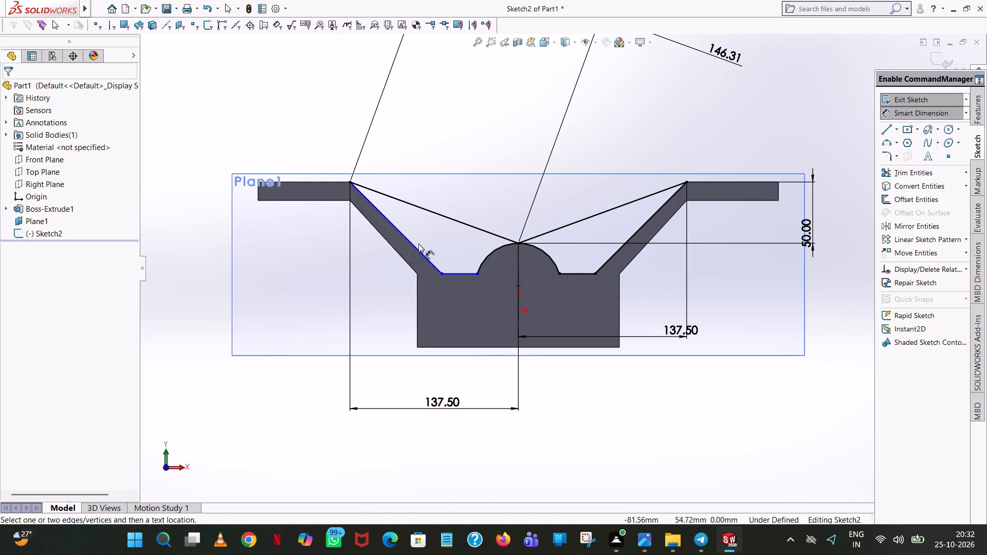
left_click(417, 248)
left_click(176, 252)
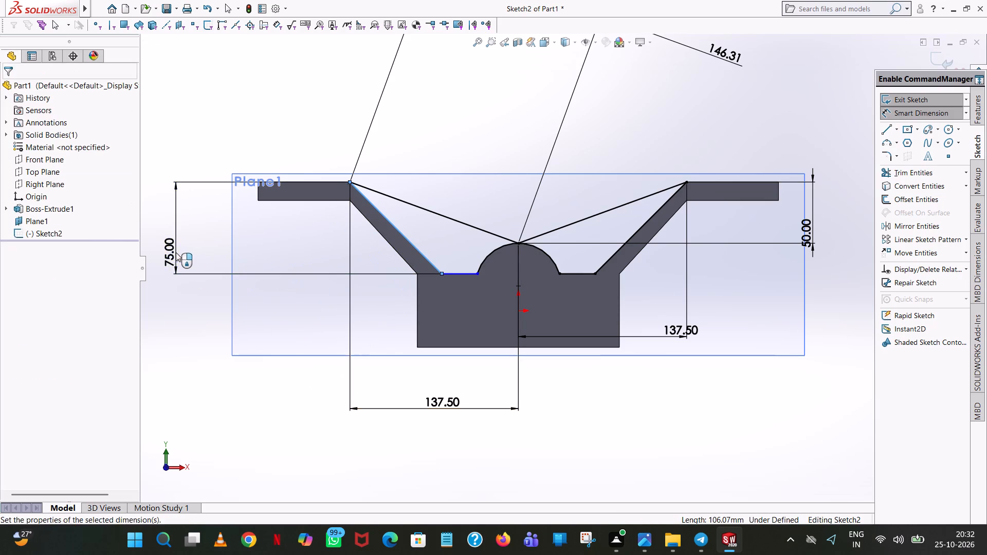
left_click(139, 235)
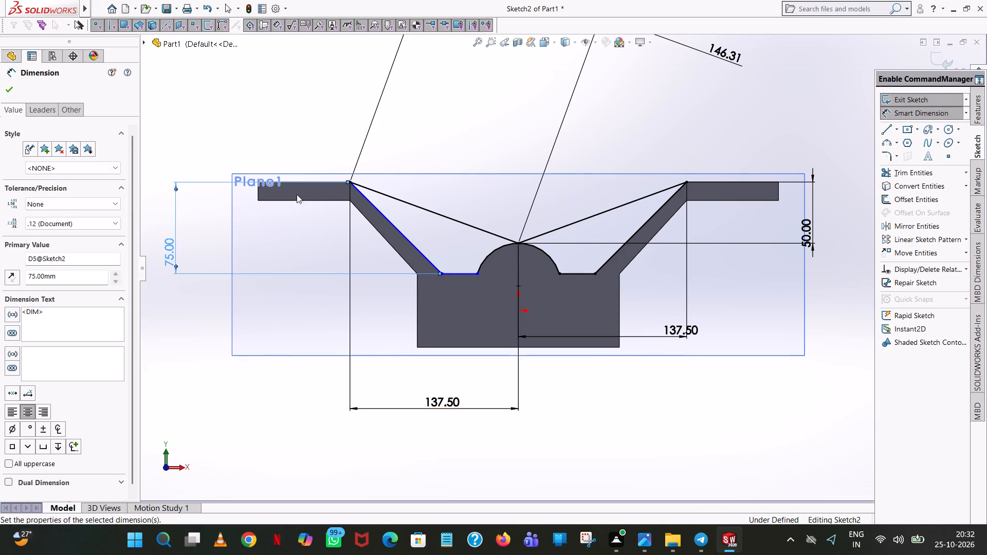
left_click(295, 116)
left_click(395, 224)
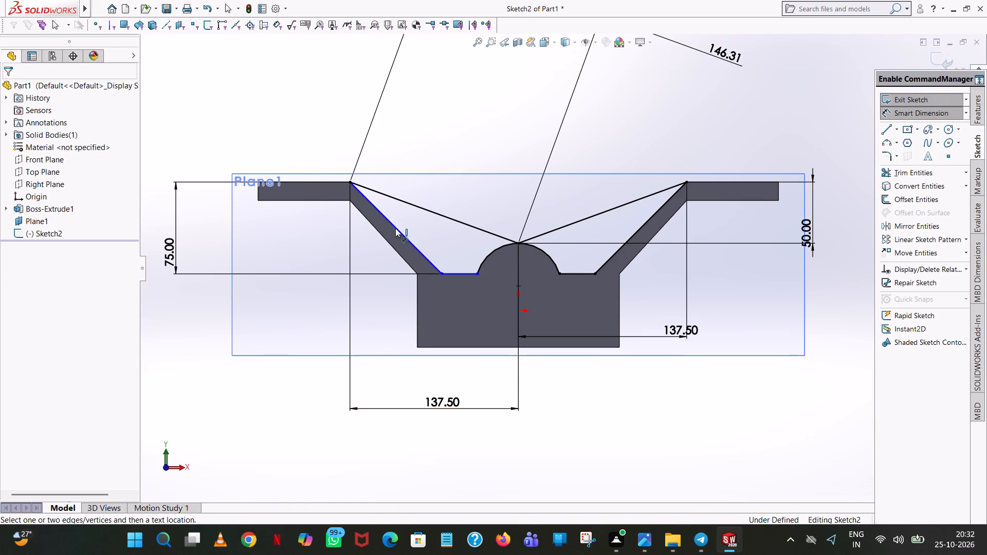
left_click(395, 231)
left_click(405, 236)
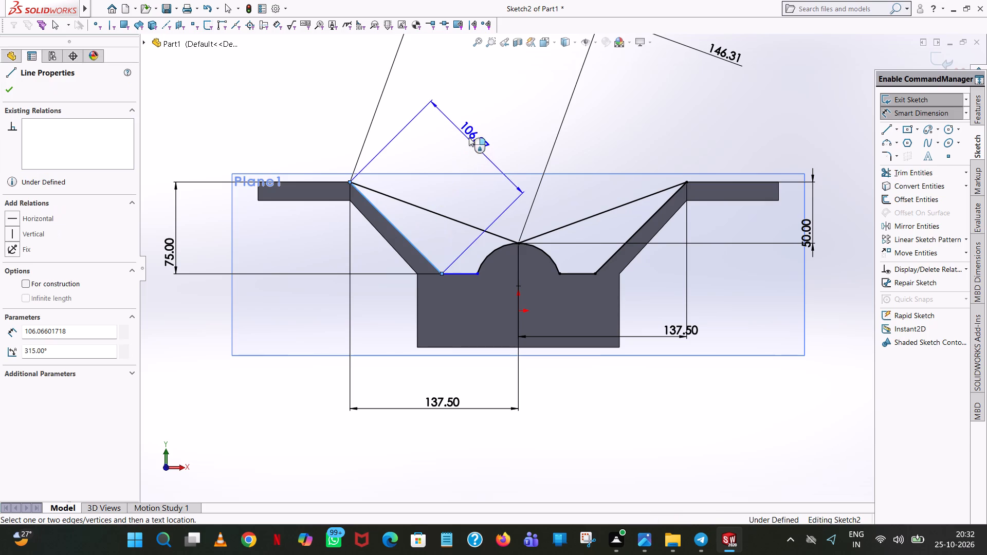
left_click(404, 118)
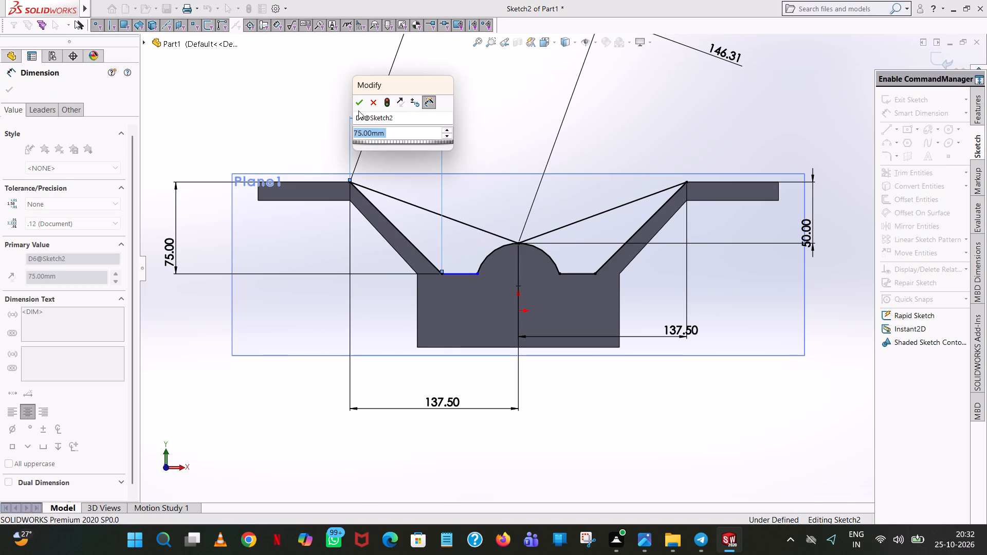
left_click(358, 104)
left_click(288, 101)
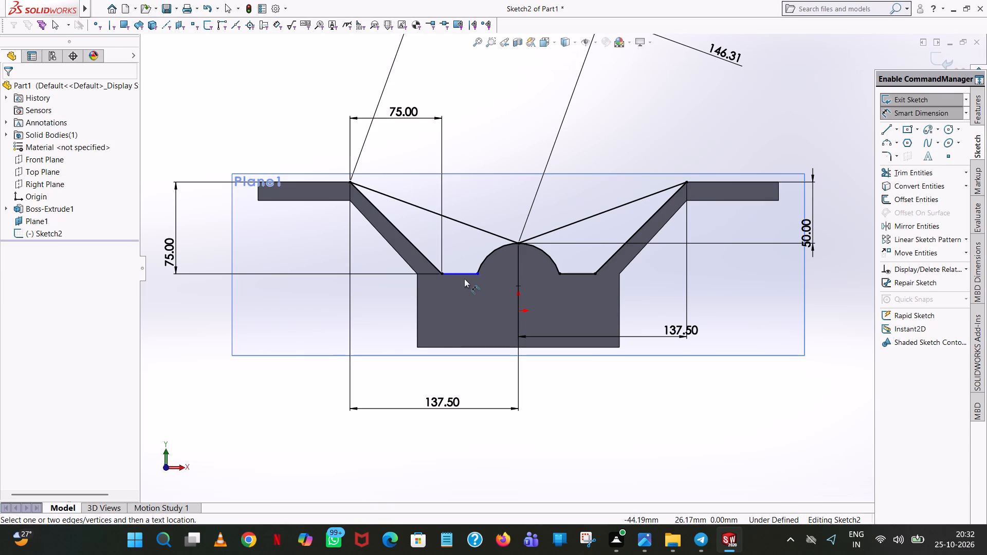
Dimension the length of the short horizontal line between the left arm and the hub arc.
left_click(463, 276)
left_click(460, 328)
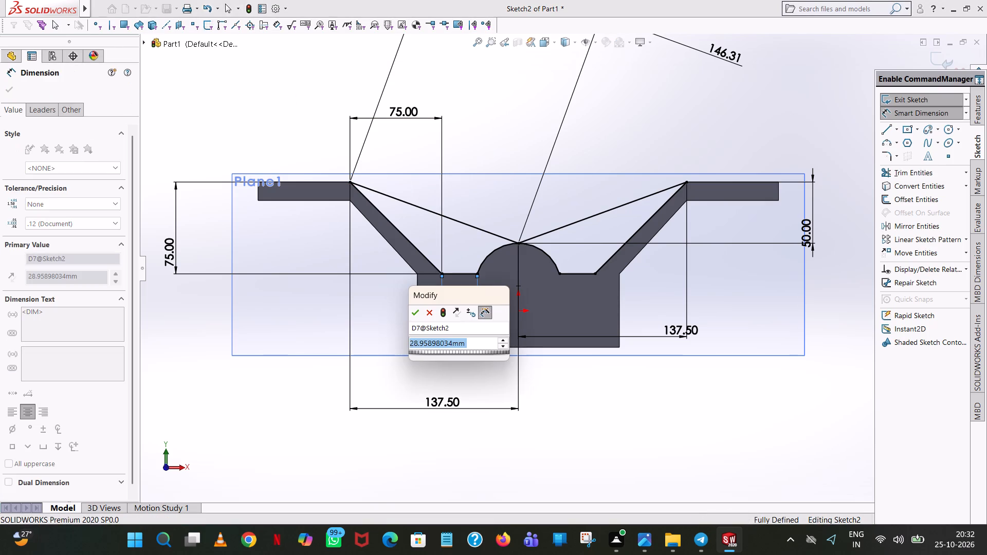
left_click(419, 310)
left_click(489, 120)
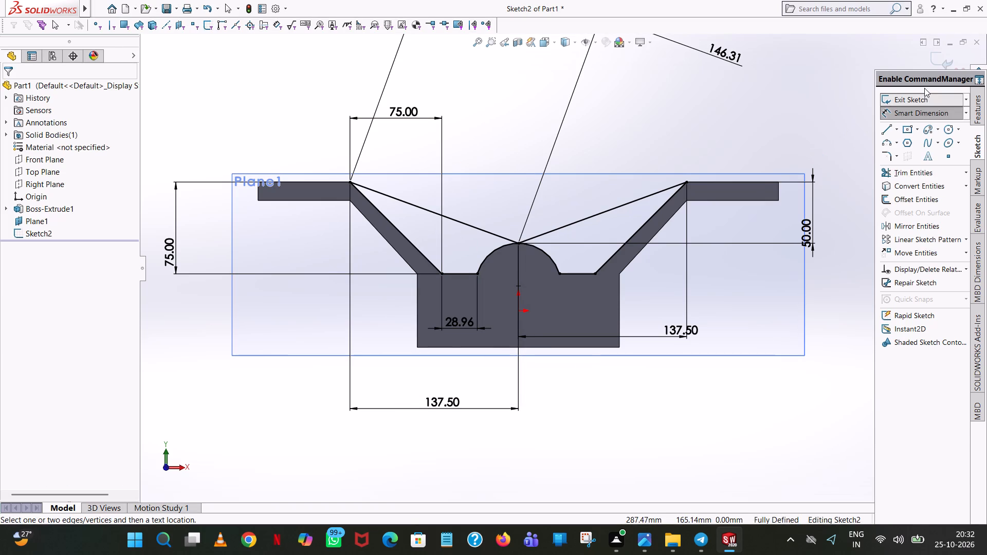
Extrude both web regions of the sketch as a blind boss 12.5 mm deep, with the direction reversed toward the body.
left_click(975, 118)
left_click(919, 105)
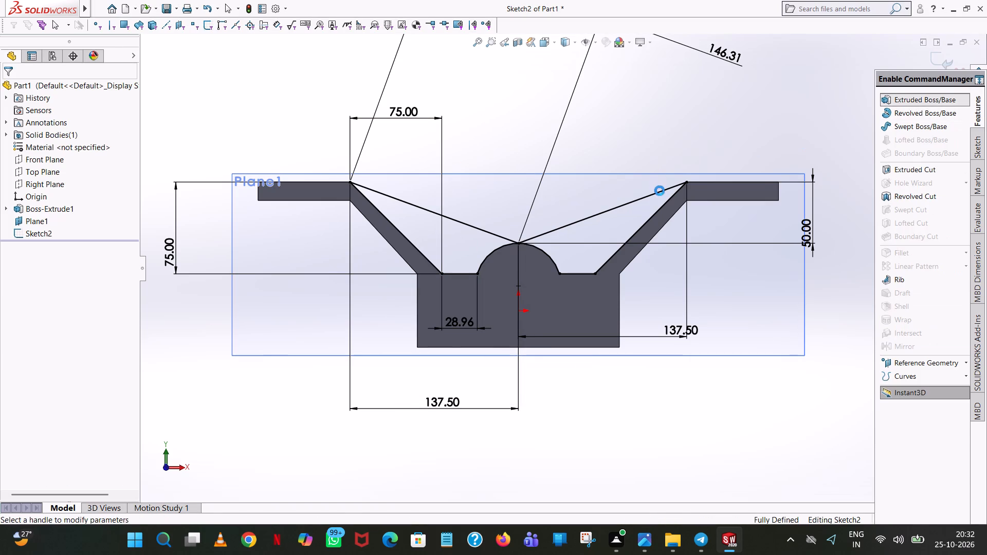
middle_click_drag(717, 144, 685, 165)
left_click(571, 235)
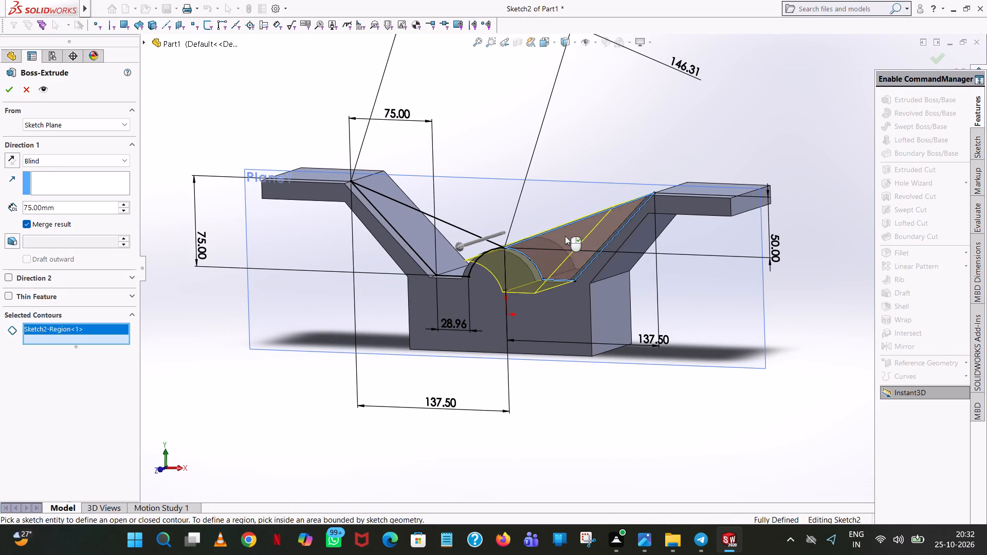
left_click(423, 236)
middle_click_drag(634, 135, 645, 273)
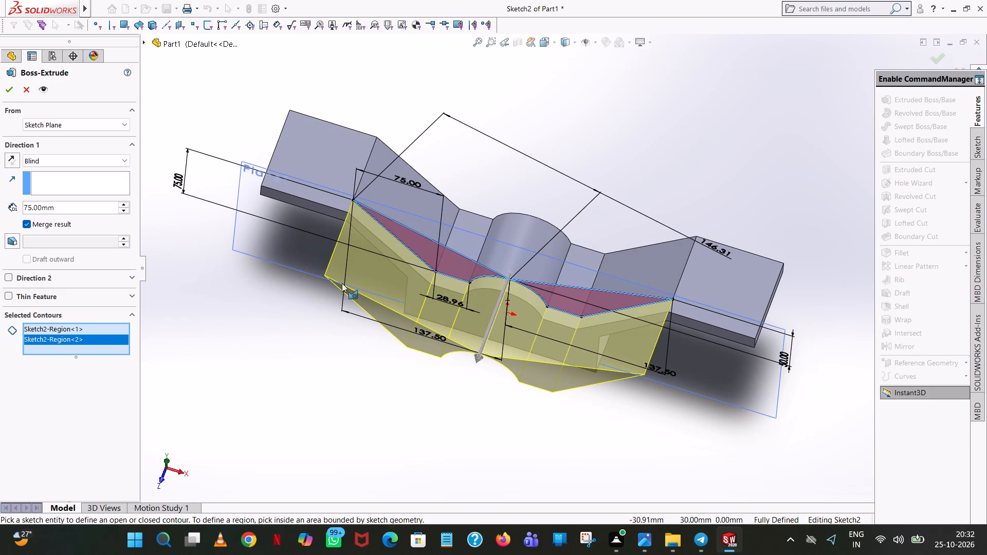
left_click(11, 156)
double_click(70, 209)
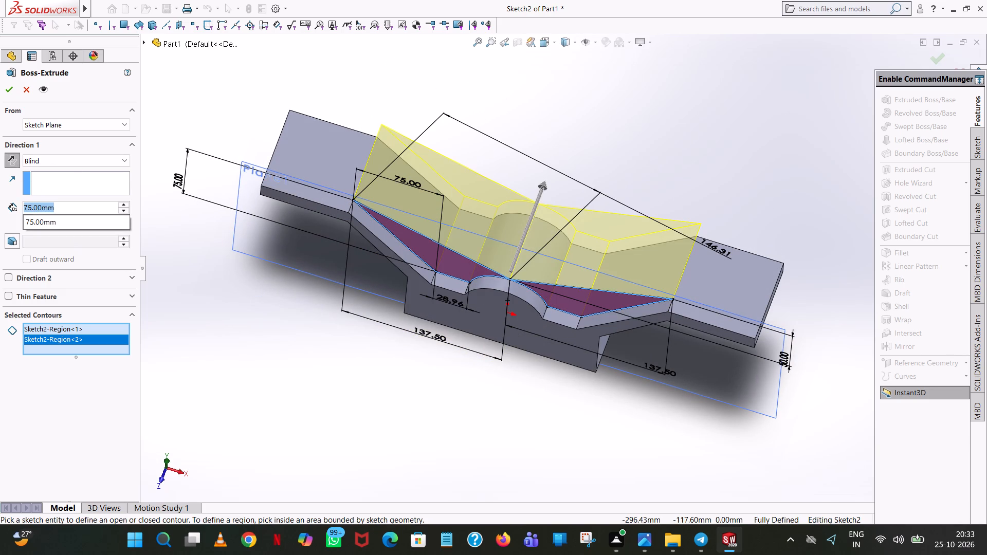
type("12.5")
key("Return")
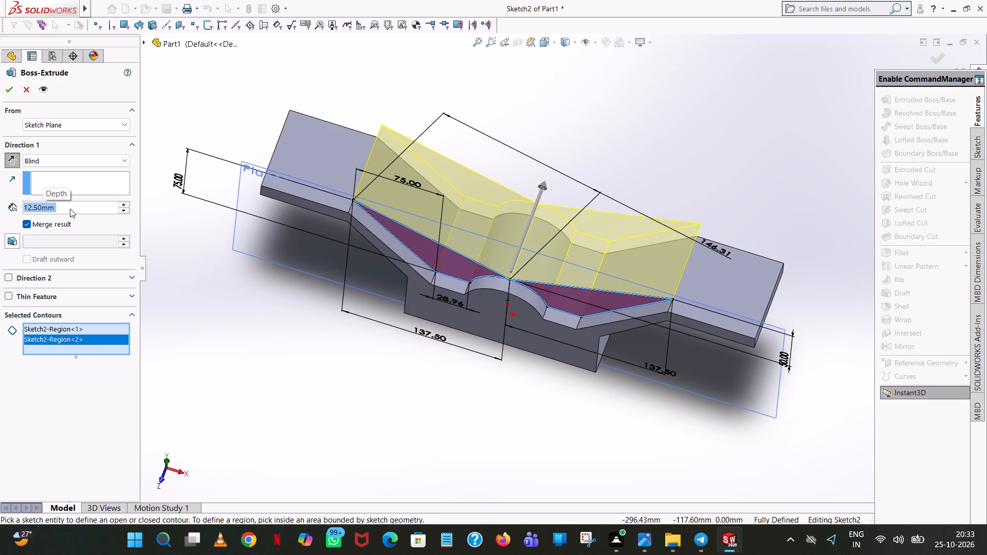
left_click(10, 89)
left_click(577, 110)
Hide the offset plane used for the web sketch.
middle_click_drag(596, 158, 599, 142)
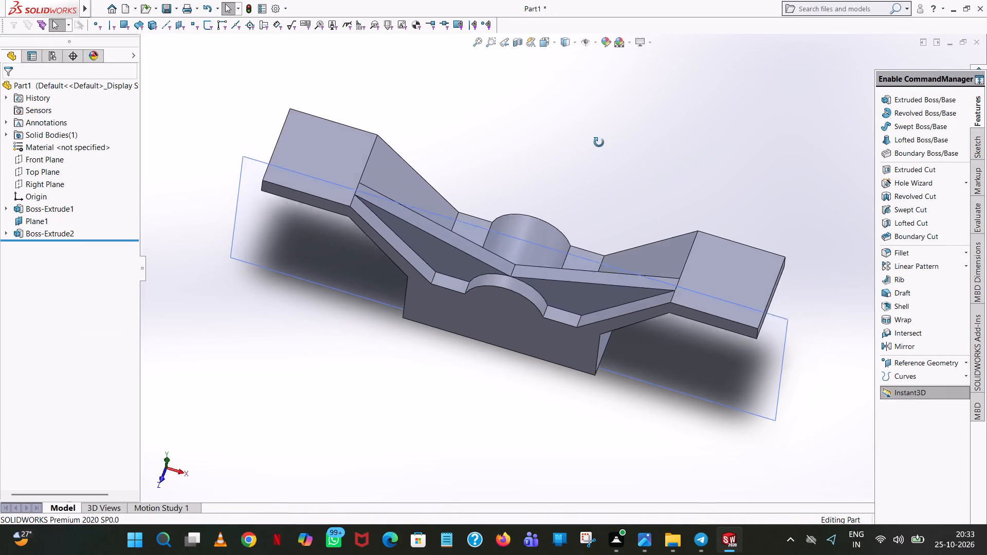
middle_click_drag(599, 142, 645, 108)
scroll(605, 121, "up", 1)
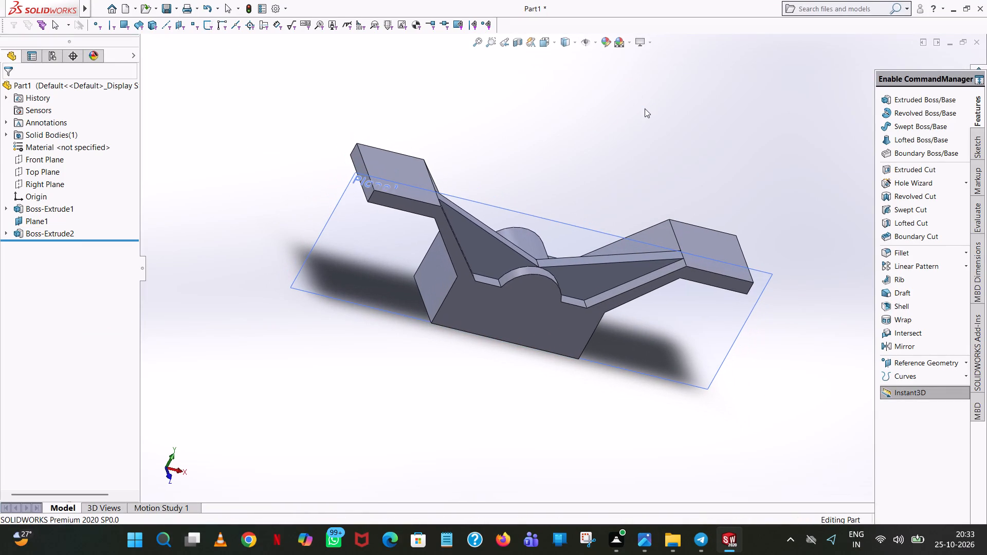
middle_click_drag(647, 228, 660, 179)
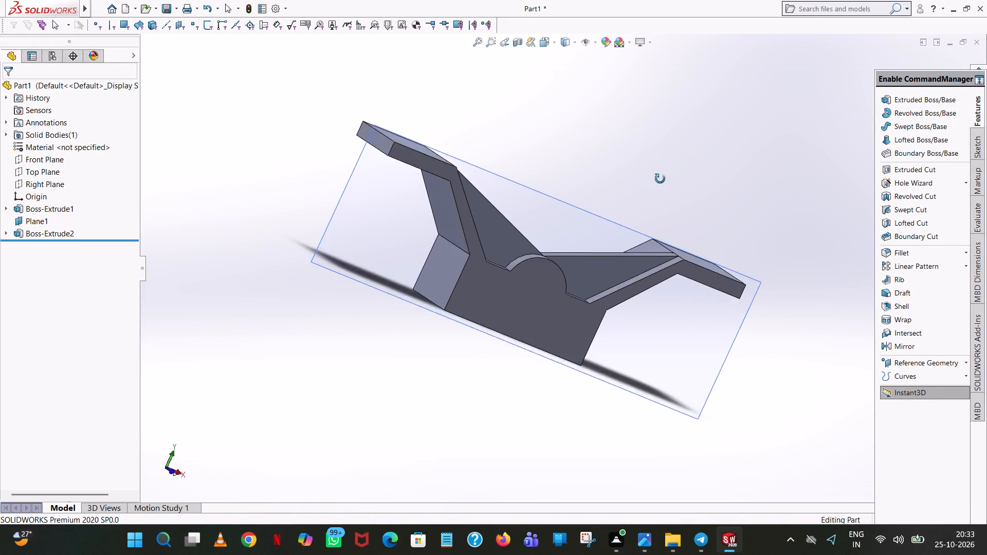
middle_click_drag(660, 179, 616, 378)
scroll(616, 379, "up", 1)
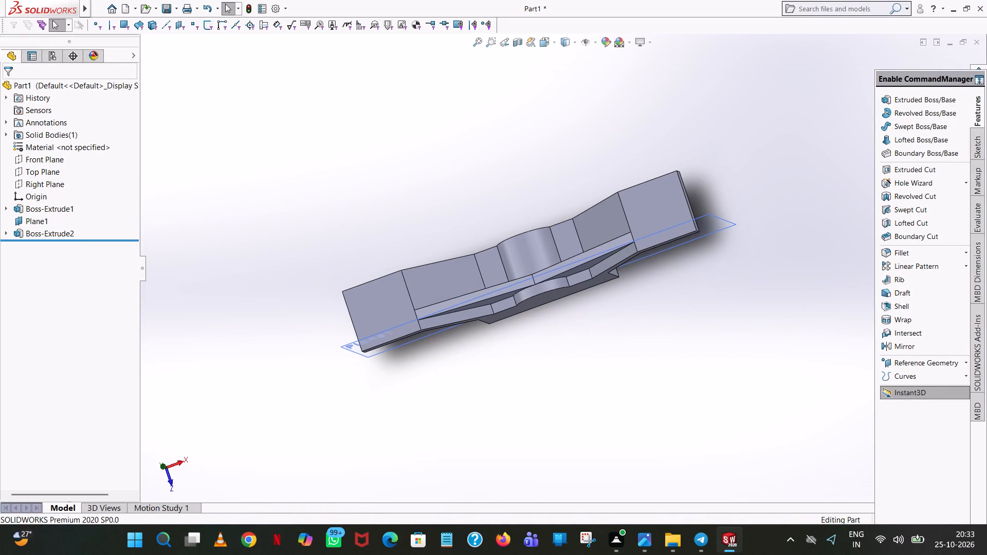
left_click(46, 219)
left_click(69, 208)
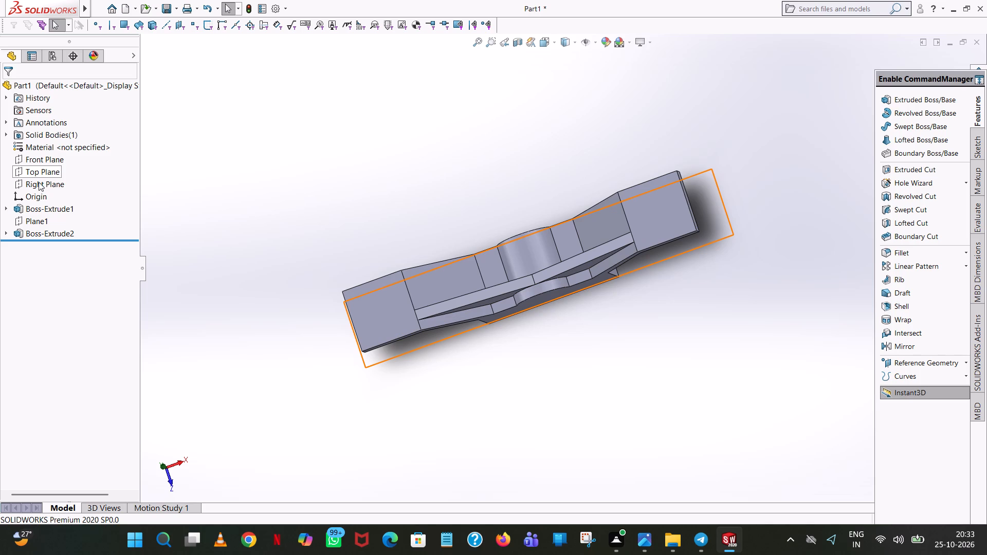
Create a reference plane offset 12.5 mm from the body's other side face, flipped inward into the part.
middle_click_drag(453, 209, 453, 171)
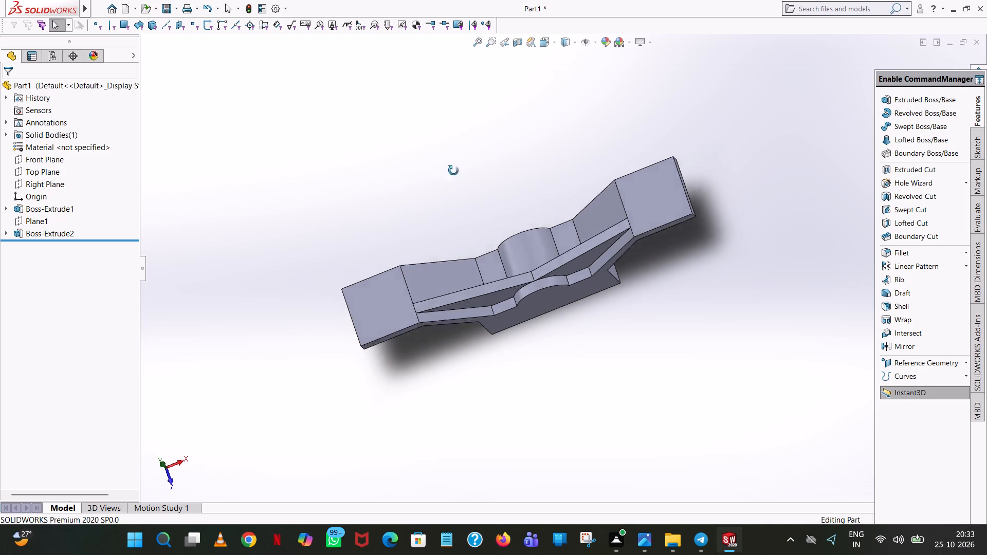
middle_click_drag(453, 171, 573, 166)
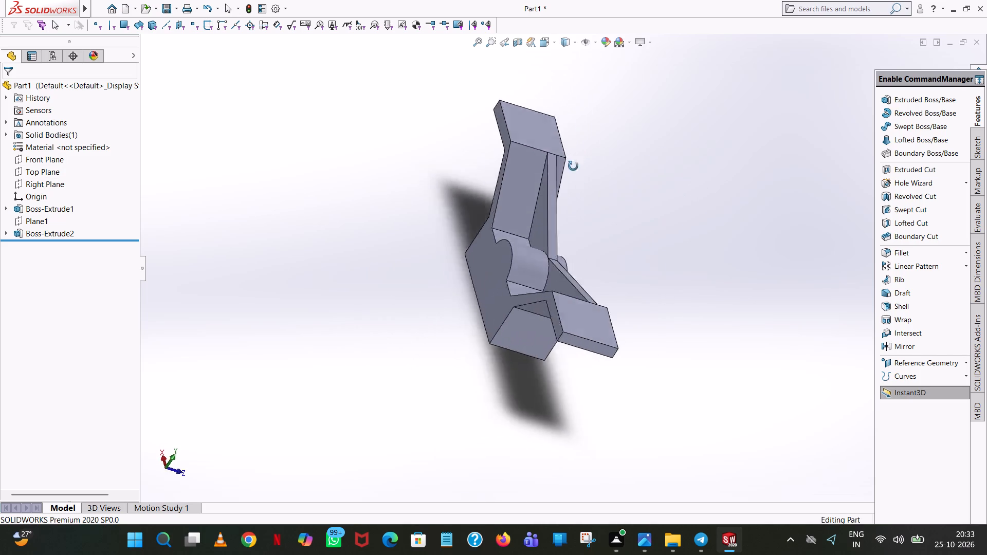
middle_click_drag(573, 166, 522, 271)
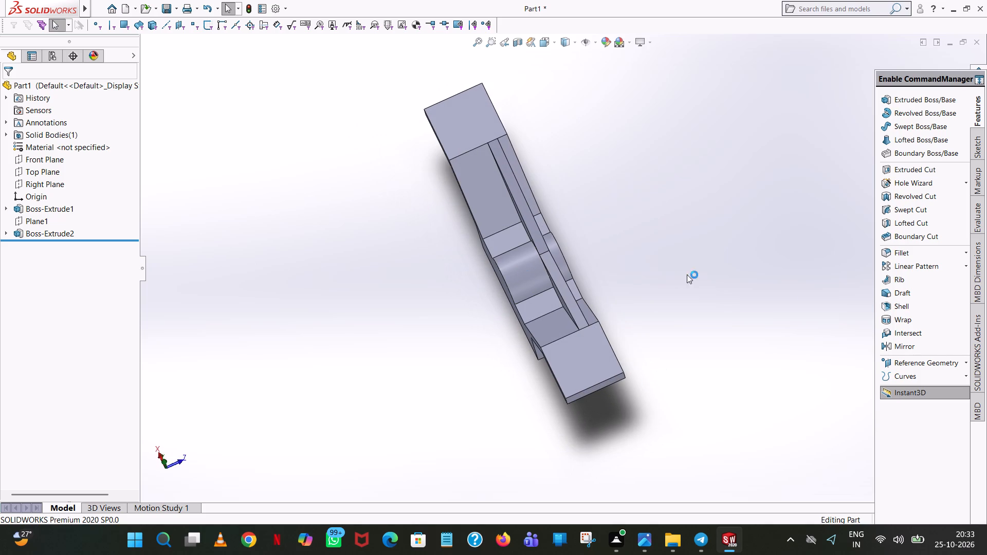
left_click(924, 362)
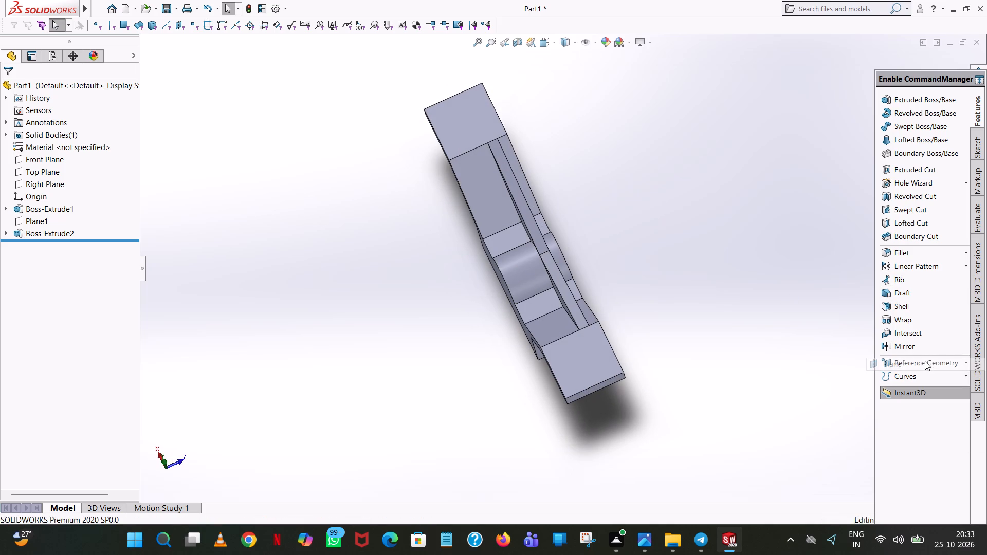
scroll(161, 211, "up", 1)
middle_click_drag(161, 211, 225, 120)
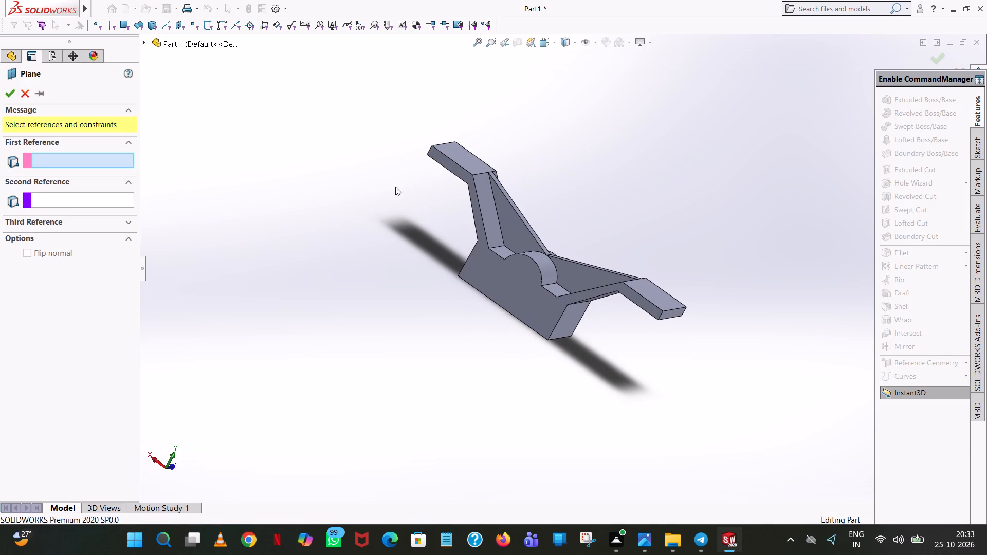
left_click(515, 279)
middle_click_drag(251, 202, 185, 203)
scroll(210, 205, "up", 1)
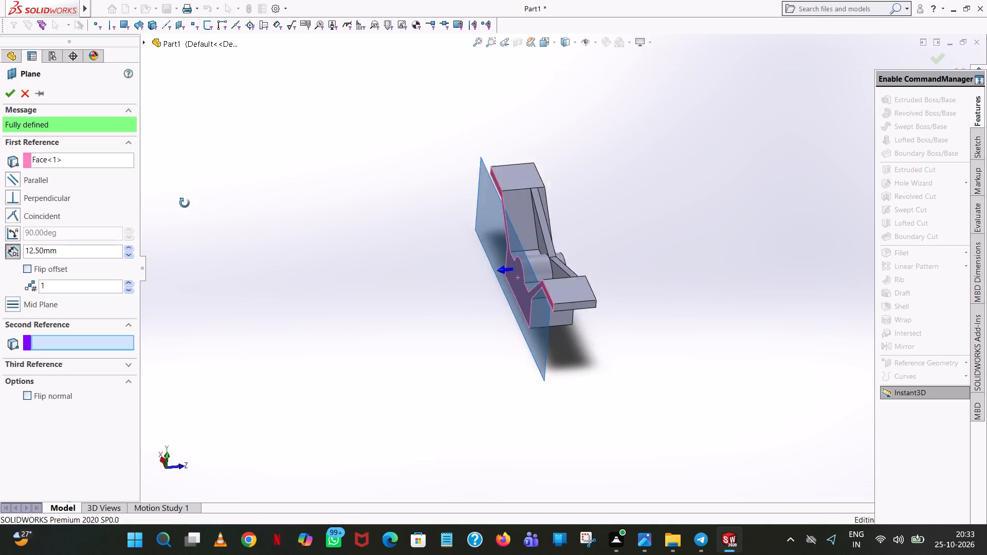
middle_click_drag(185, 203, 175, 294)
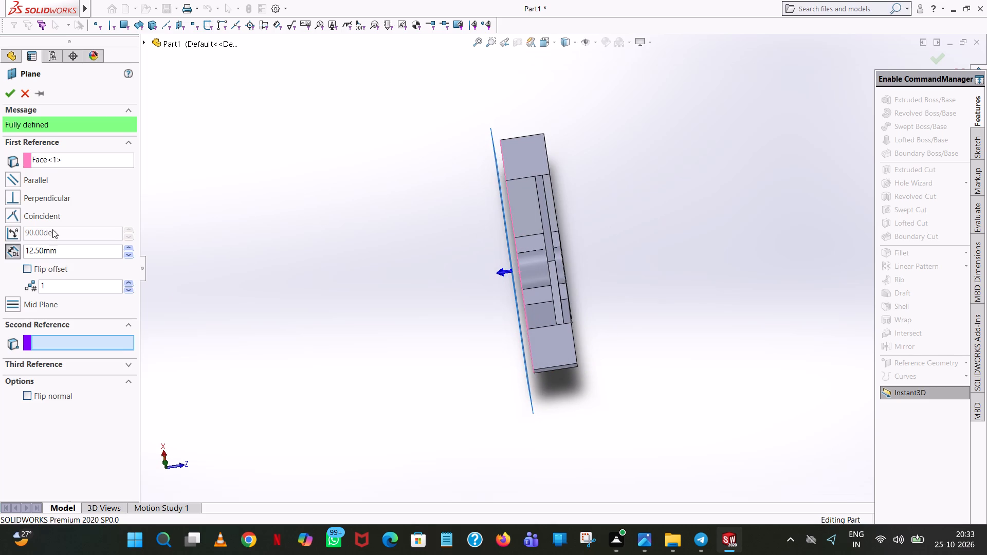
left_click(27, 270)
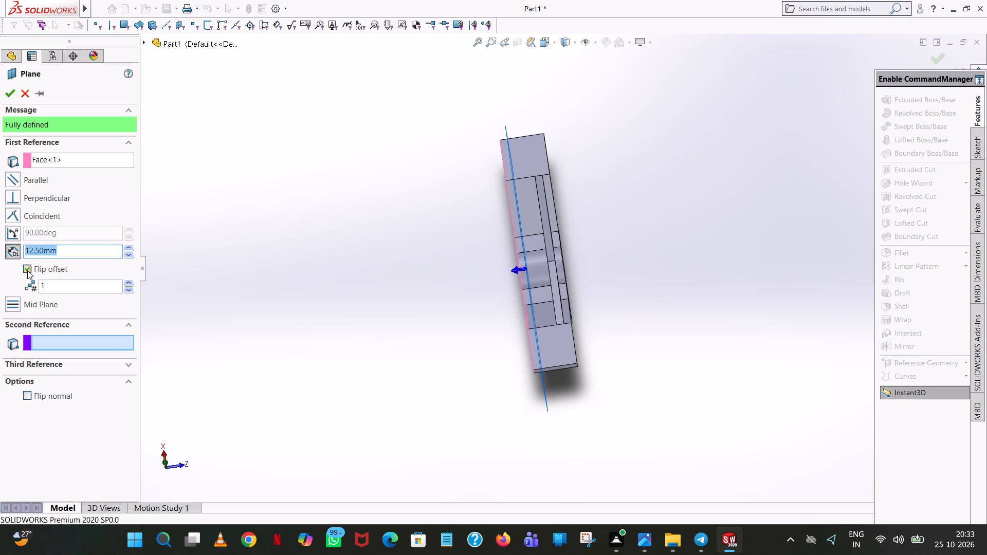
left_click(13, 92)
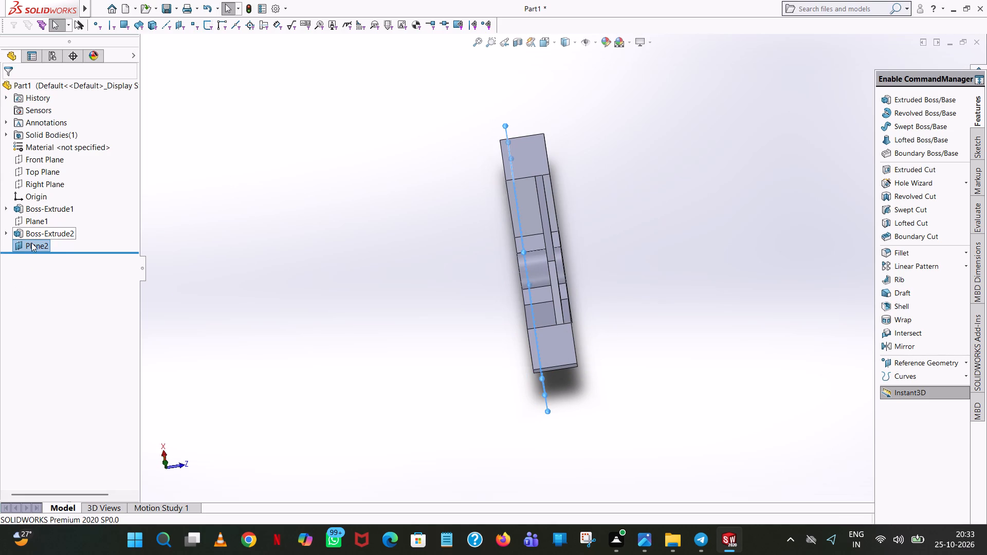
On the new offset plane, sketch a circle of radius 35 mm centred 20 mm above the origin, matching the hub arc.
left_click(31, 245)
left_click(211, 233)
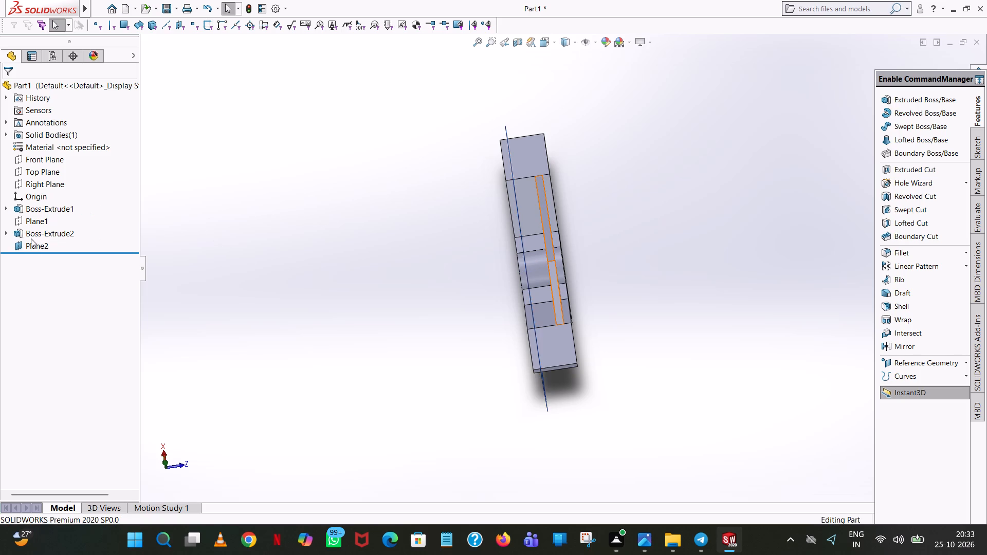
left_click(35, 245)
left_click(44, 232)
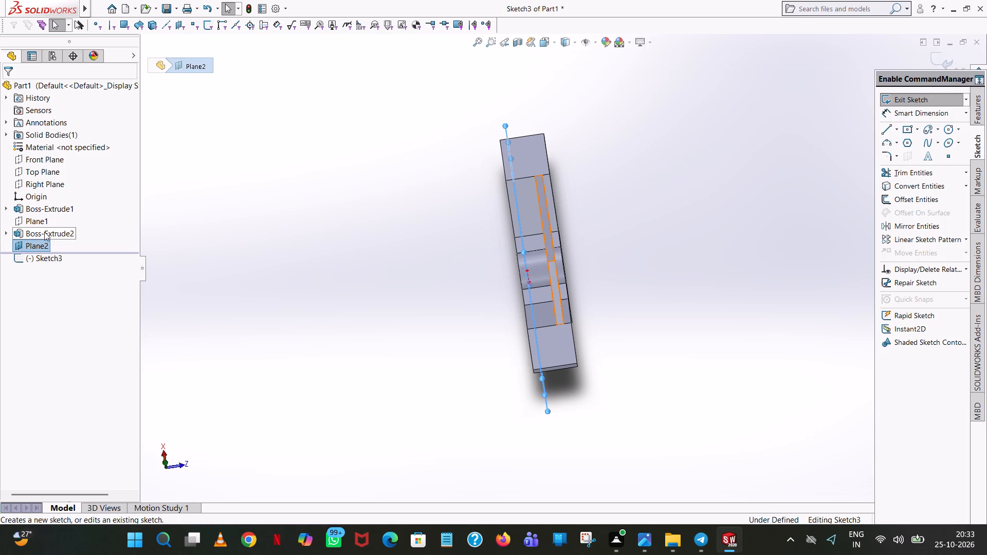
left_click(552, 39)
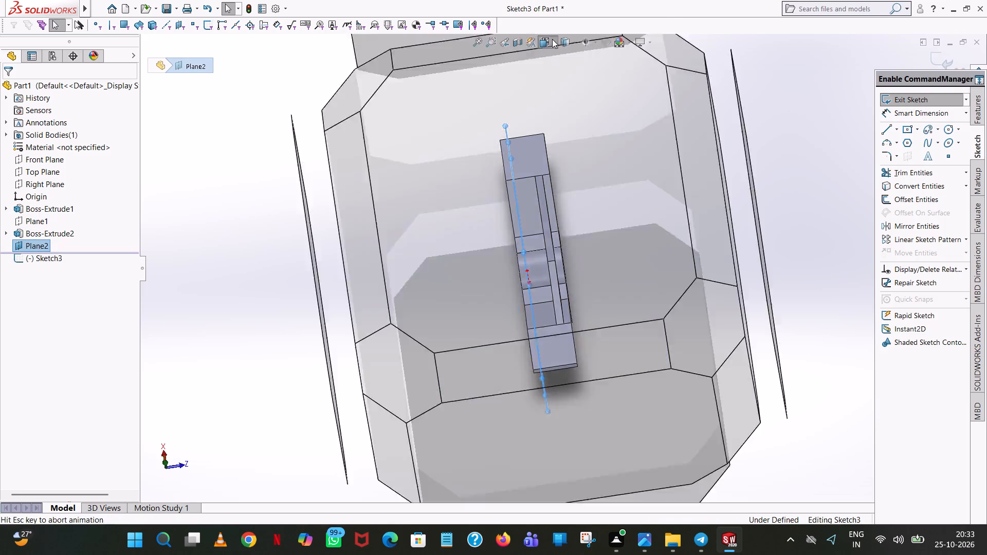
left_click(604, 101)
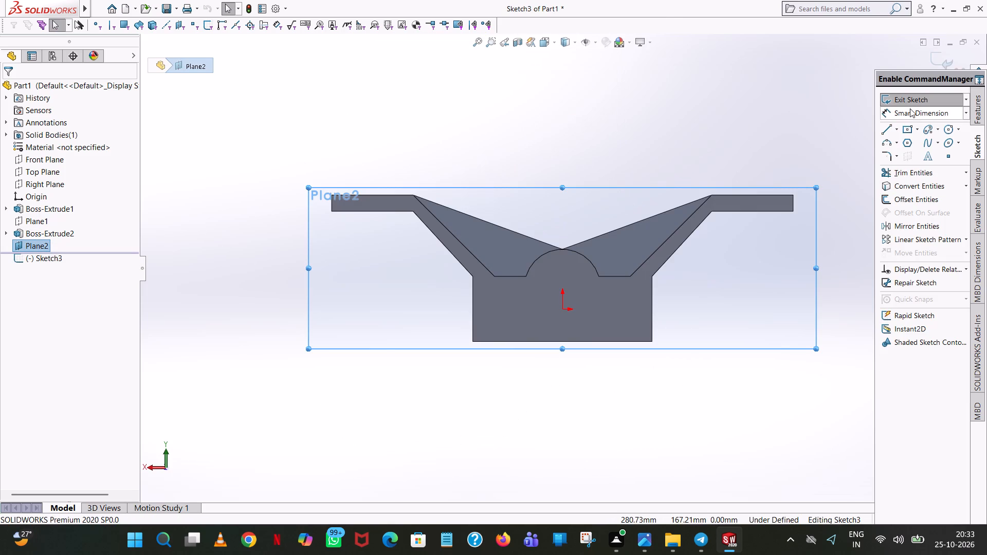
left_click(881, 131)
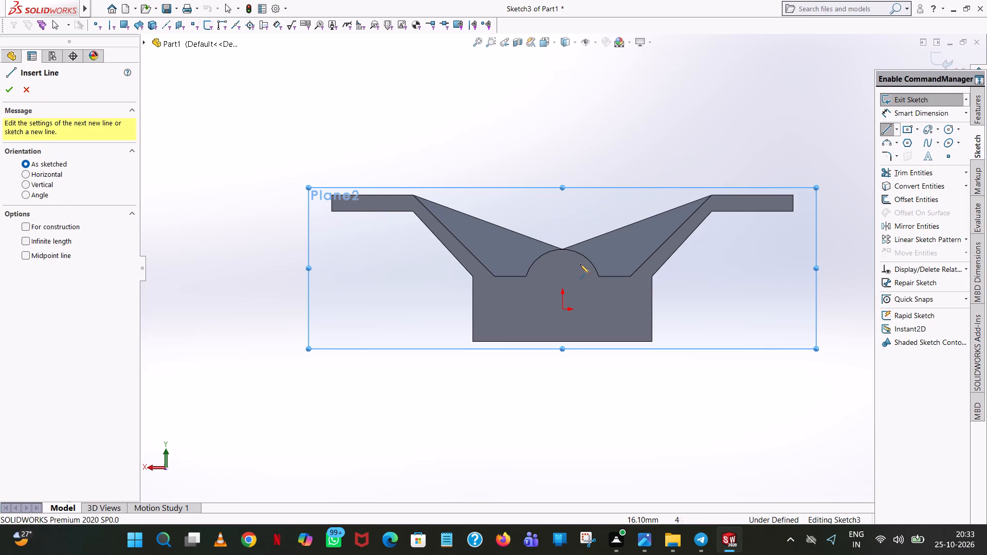
left_click(945, 127)
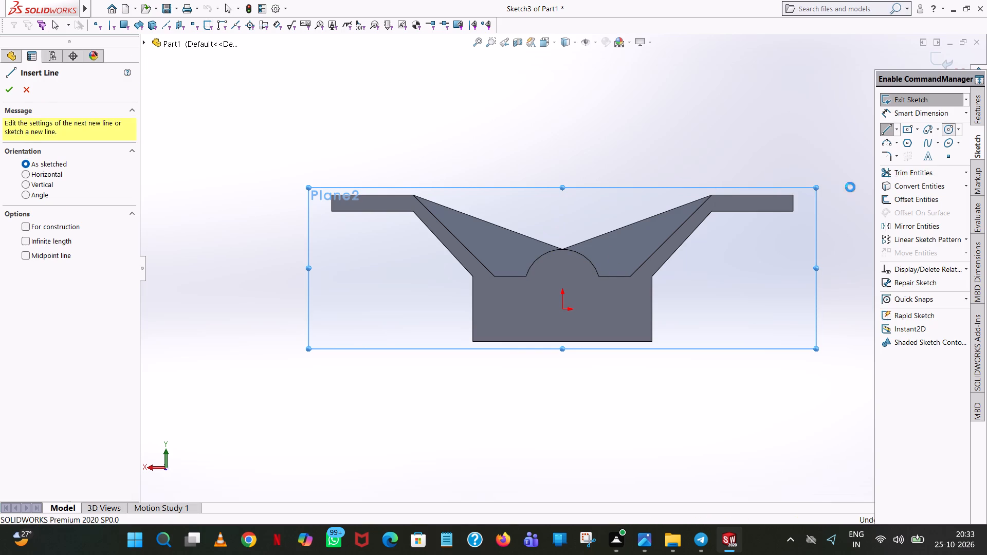
scroll(517, 257, "down", 6)
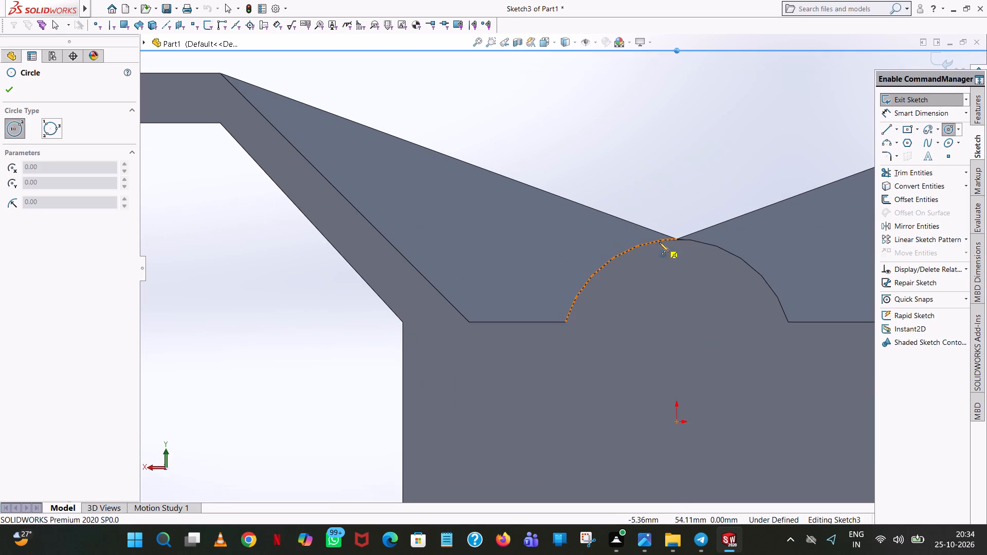
left_click(677, 356)
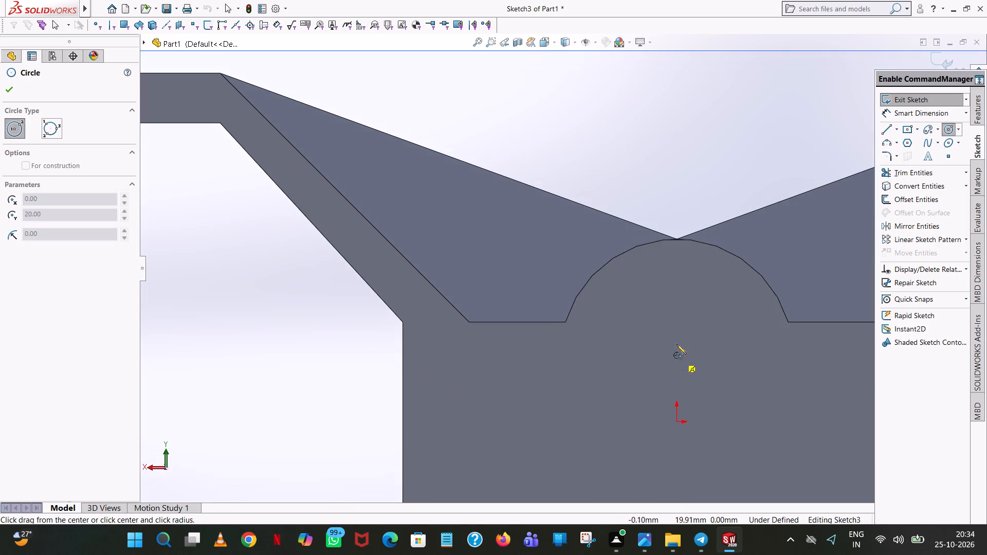
left_click(659, 238)
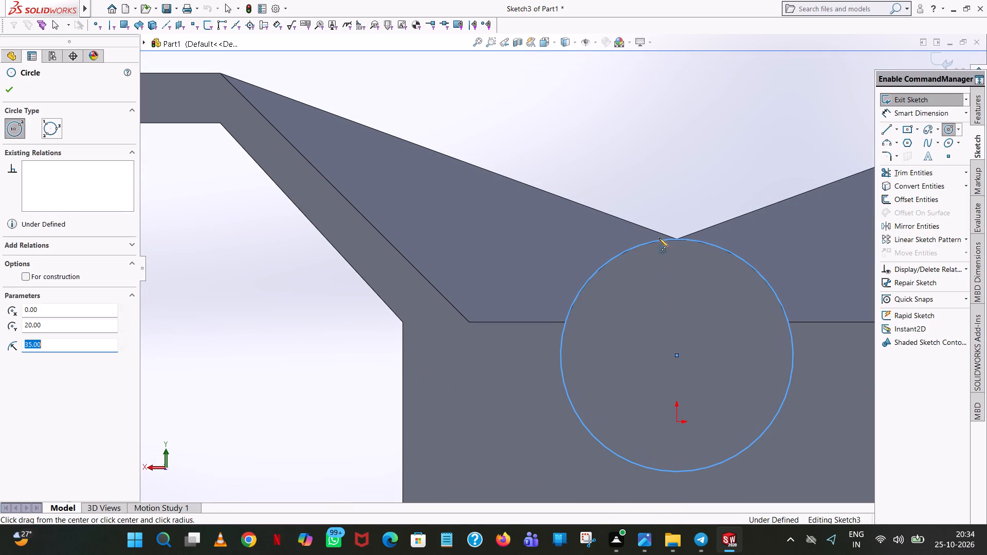
right_click(659, 238)
left_click(680, 244)
scroll(680, 244, "up", 4)
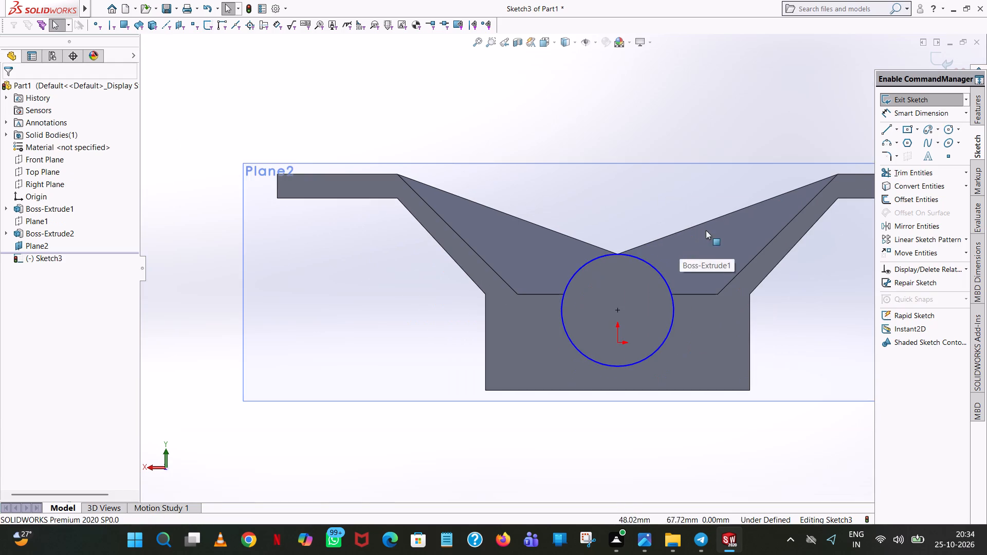
Sketch a line down the left arm's inner slope from its upper corner, continuing horizontally to the circle.
left_click(889, 127)
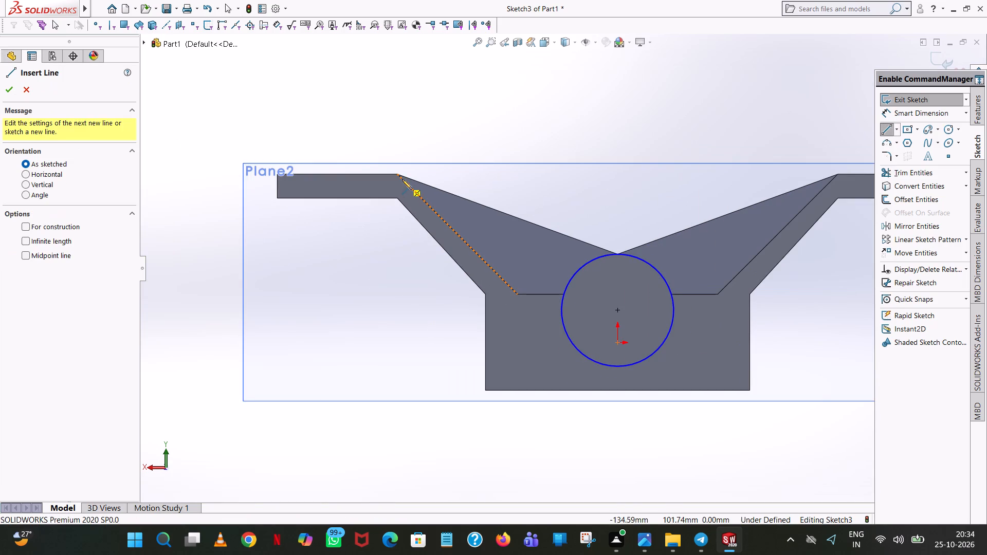
left_click(397, 173)
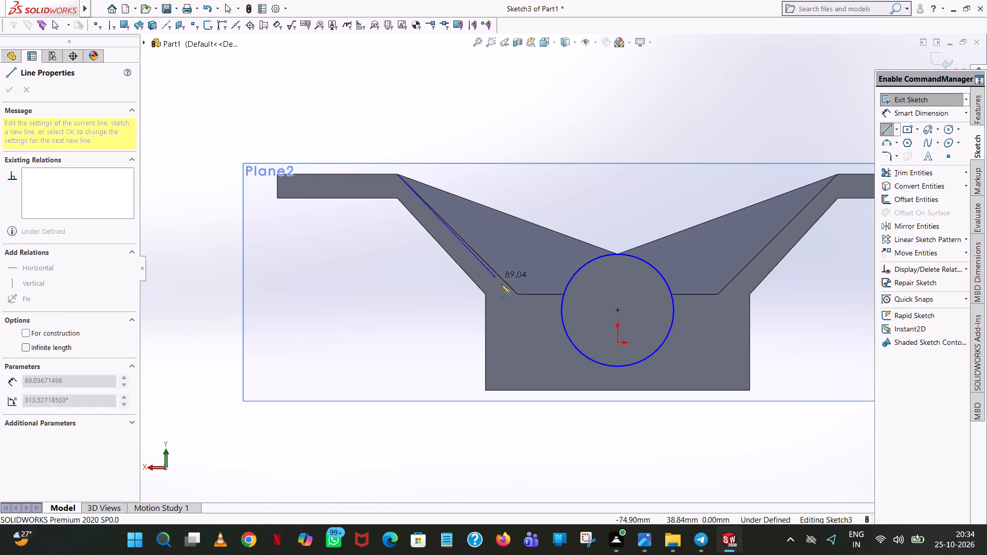
left_click(518, 294)
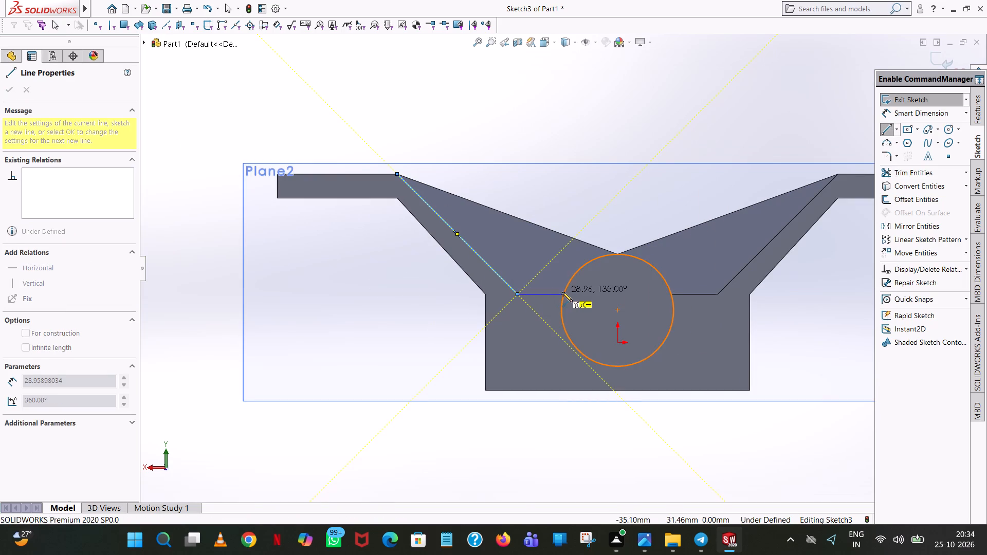
left_click(564, 293)
right_click(564, 293)
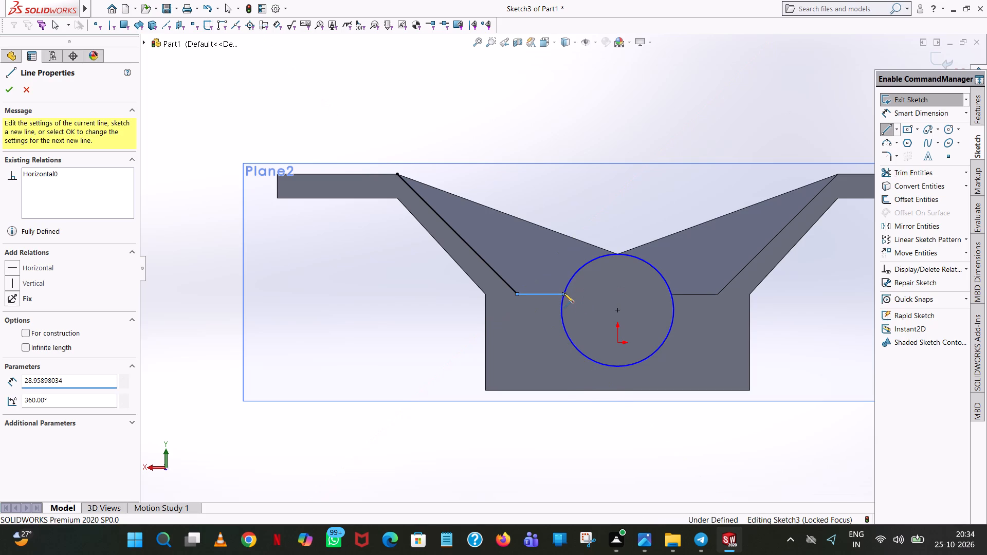
left_click(596, 300)
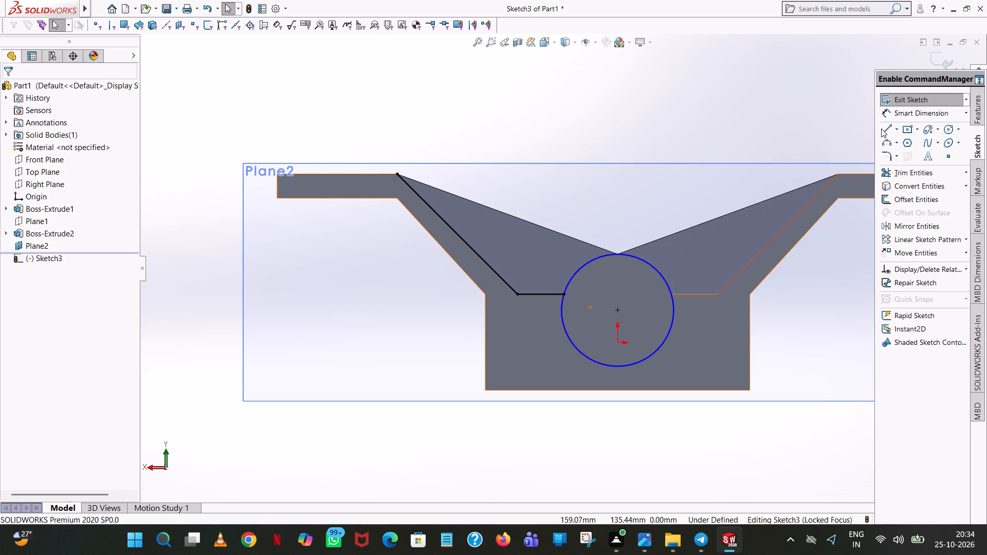
Continue the web outline from the circle along the right ledge and arm slope, then down to the hub top and up to the left arm corner.
left_click(881, 128)
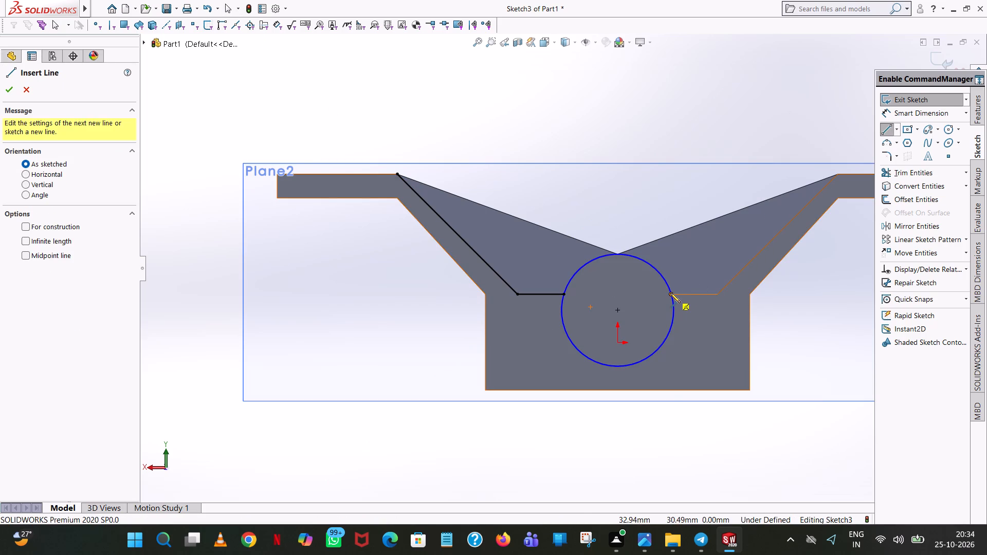
left_click(670, 293)
left_click(717, 294)
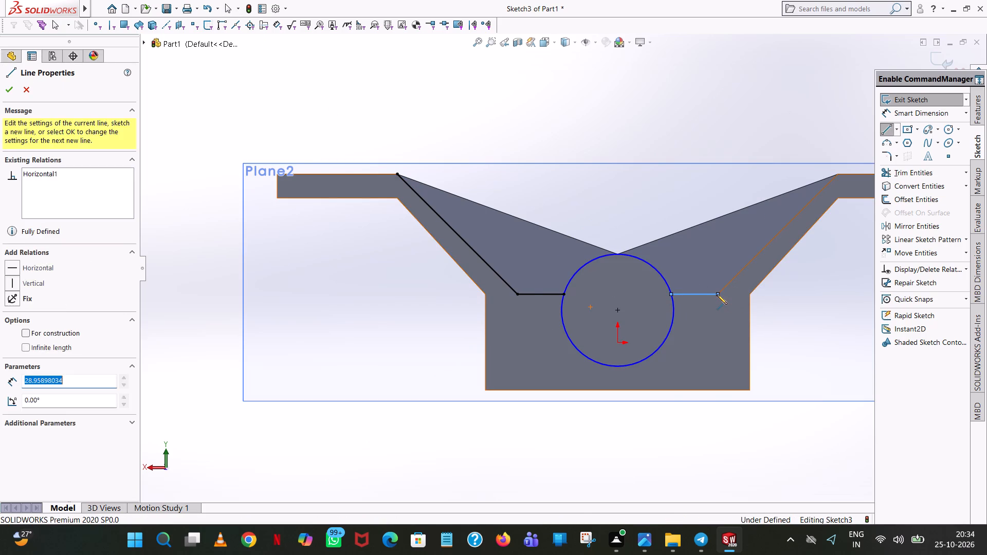
scroll(800, 213, "up", 2)
scroll(748, 229, "down", 5)
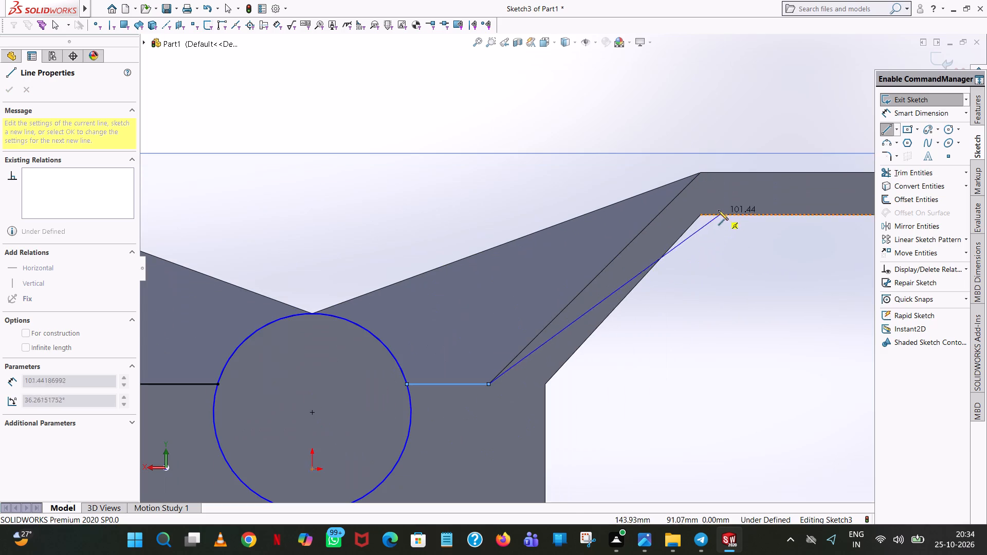
left_click(700, 173)
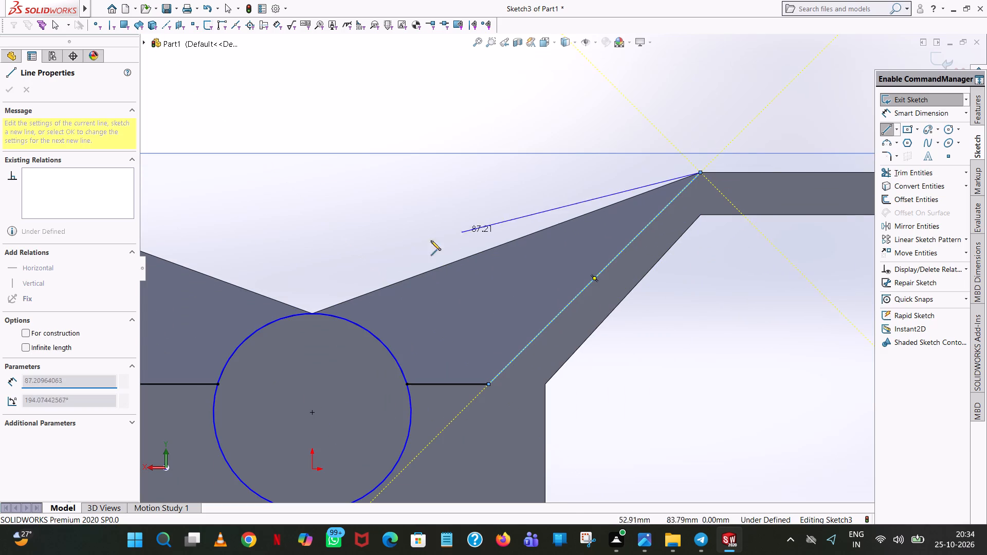
left_click(312, 313)
scroll(290, 305, "up", 4)
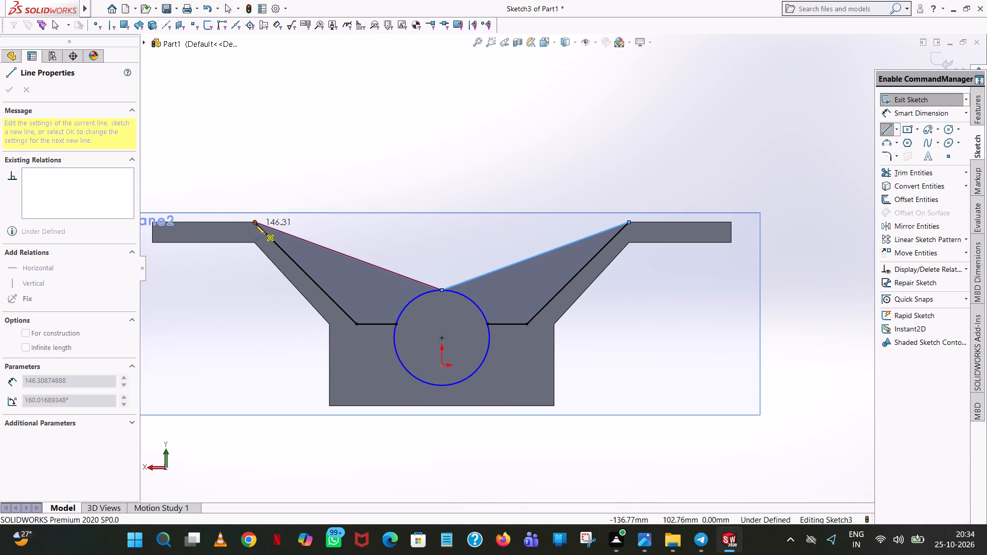
left_click(255, 222)
right_click(256, 221)
left_click(285, 227)
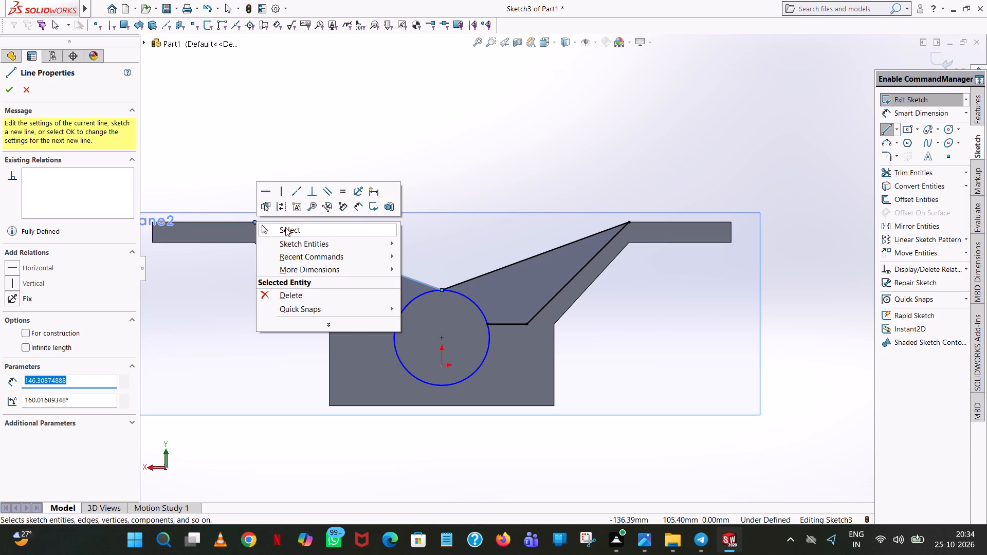
Trim away the lower part of the circle, leaving only the hub arc between the two short horizontal lines.
left_click(904, 173)
left_click(419, 379)
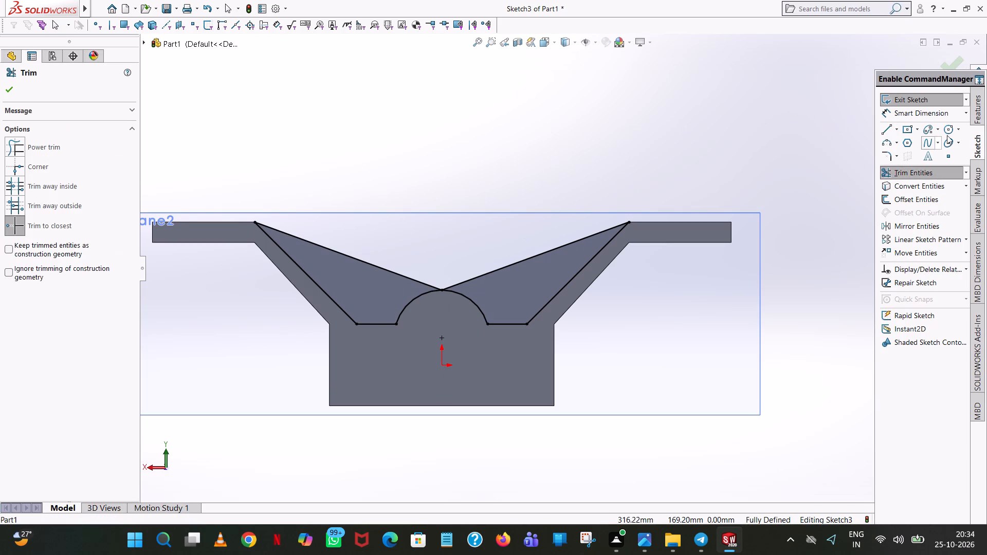
Extrude both web regions 12.5 mm blind in the reversed direction, merging them with the bracket body.
left_click(975, 112)
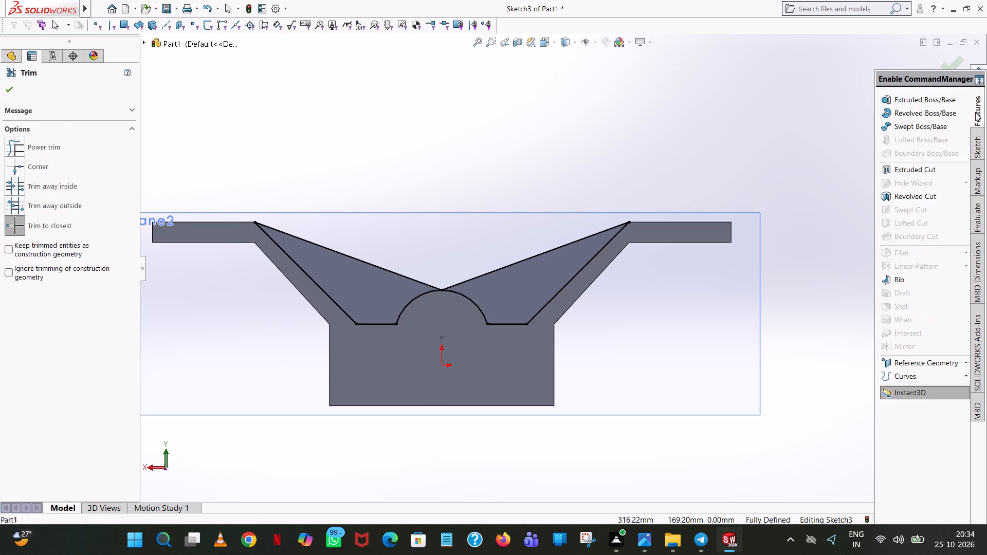
left_click(919, 102)
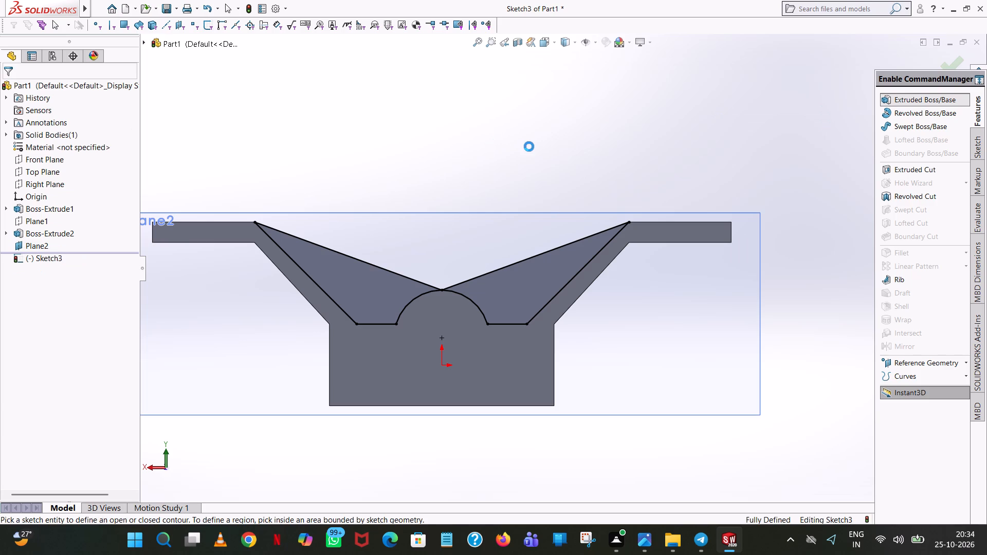
scroll(529, 146, "up", 1)
middle_click_drag(529, 146, 523, 247)
scroll(523, 247, "up", 1)
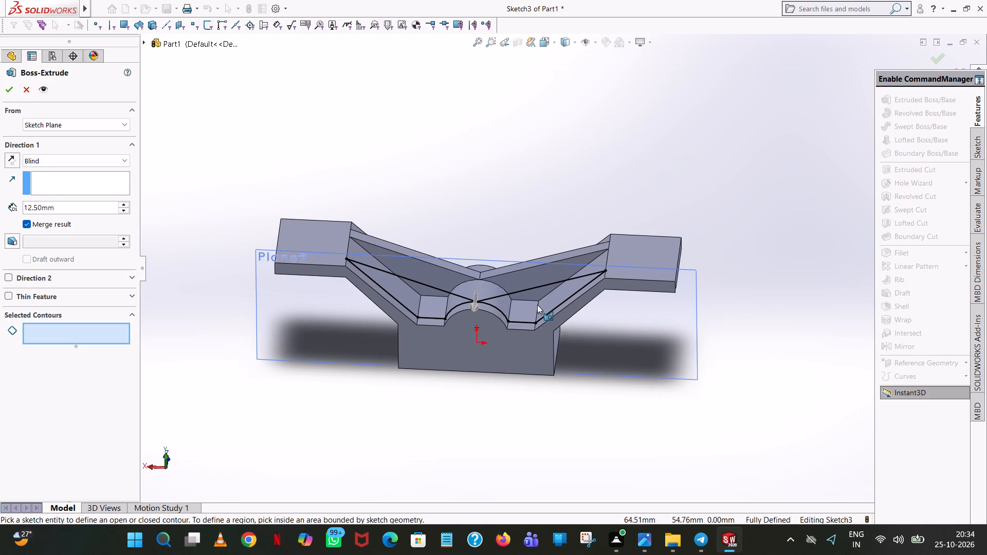
left_click(537, 305)
left_click(411, 305)
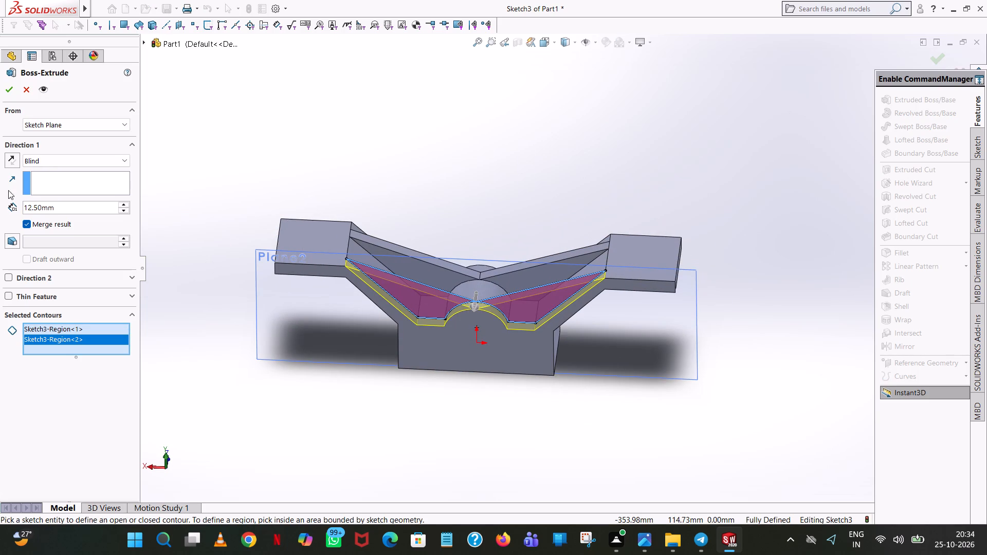
left_click(7, 157)
middle_click_drag(422, 154, 423, 218)
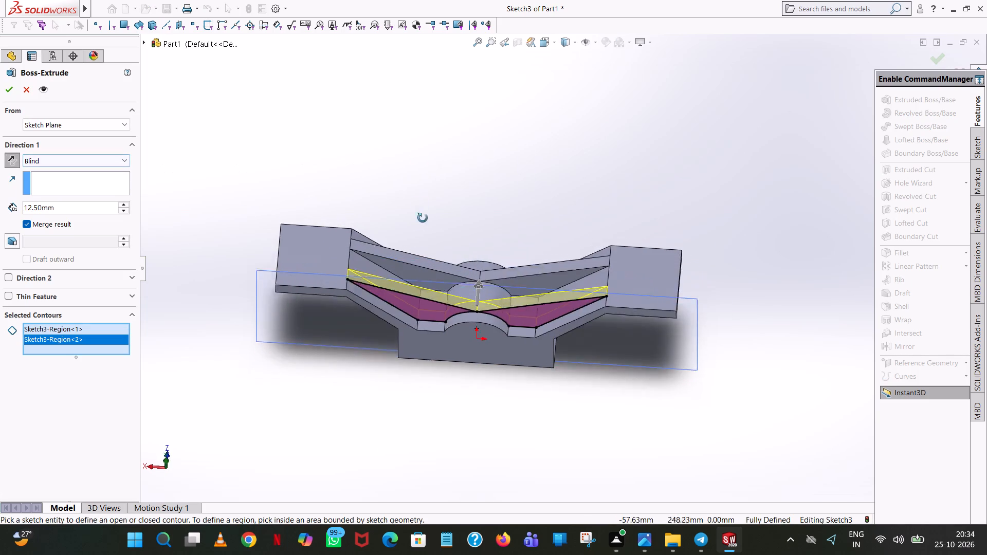
middle_click_drag(423, 218, 418, 271)
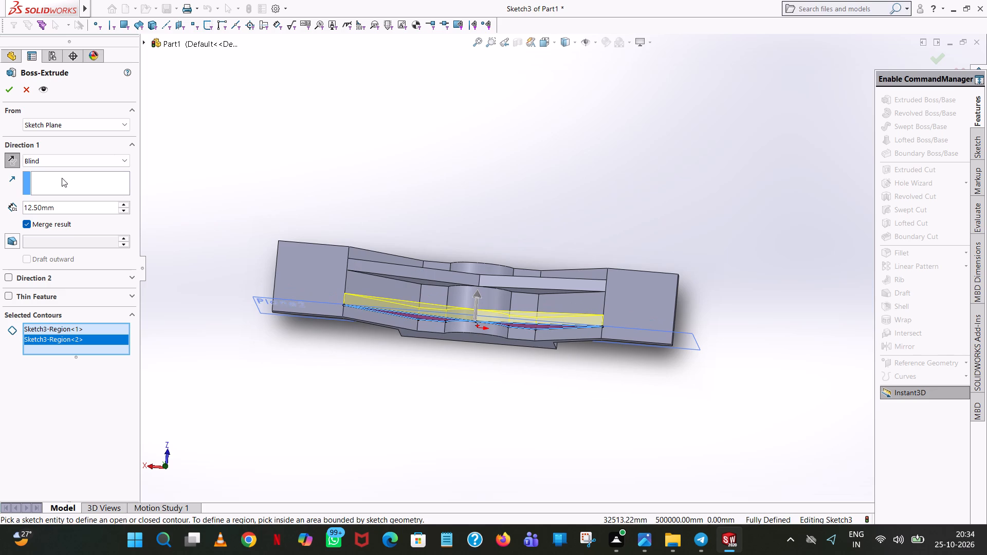
left_click(9, 86)
left_click(535, 131)
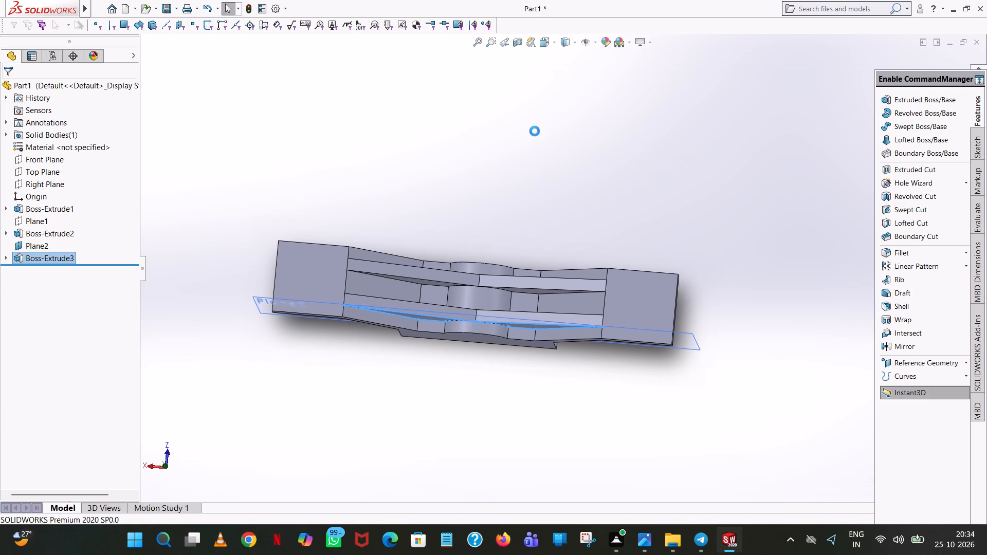
Hide the offset plane used for the second web sketch.
left_click(38, 242)
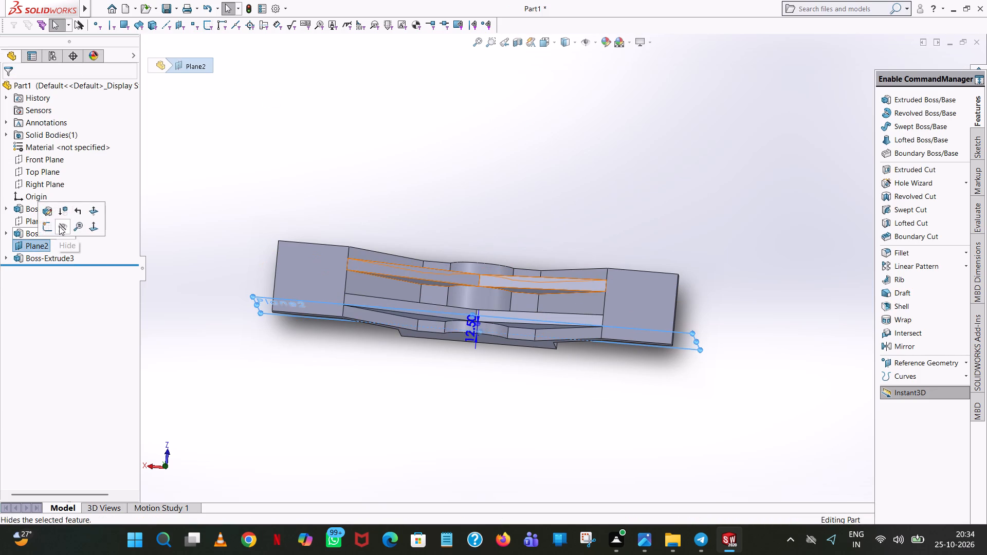
left_click(59, 225)
Start an Extruded Cut sketch on an arm's flat top face and draw a 75 mm vertical line from the origin across the body.
scroll(461, 288, "down", 6)
scroll(644, 341, "up", 5)
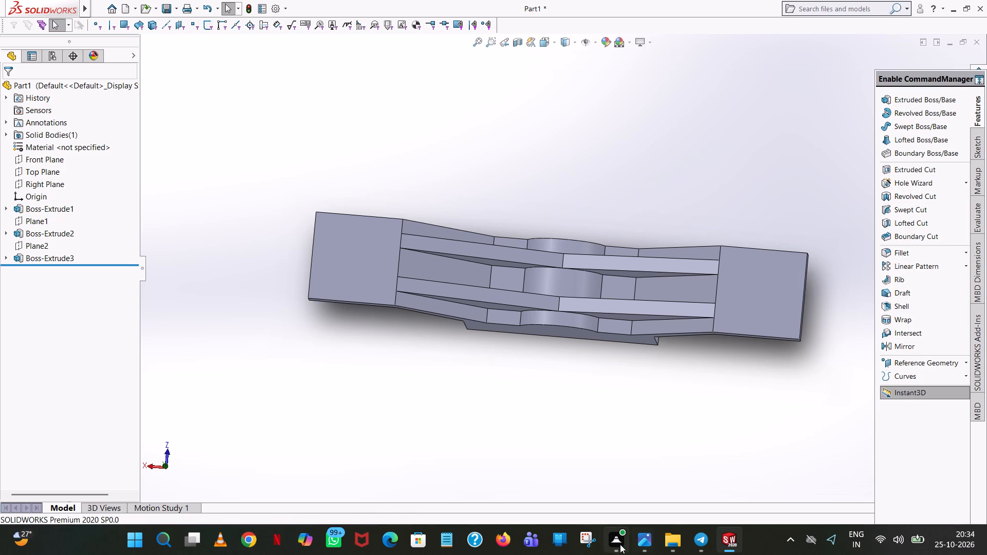
left_click(938, 169)
left_click(782, 291)
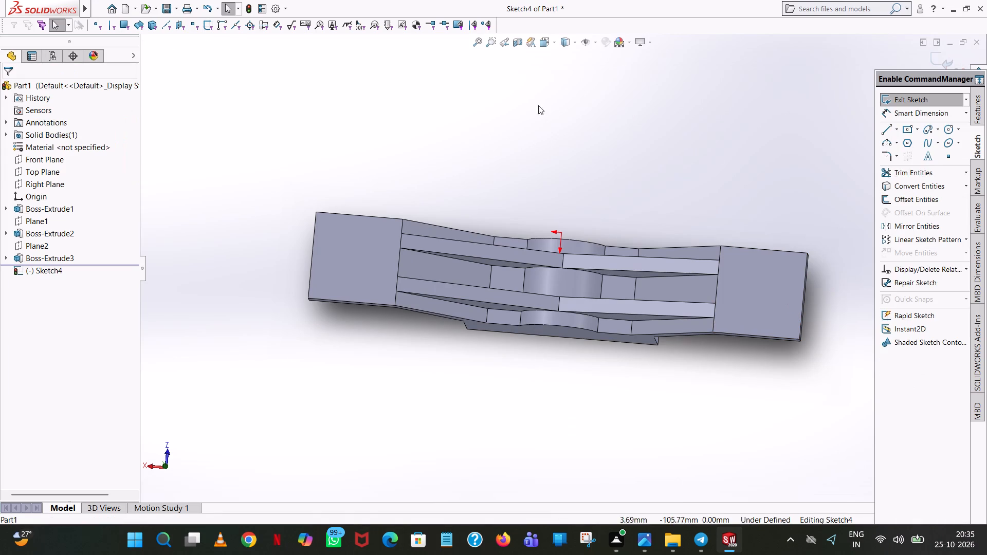
left_click(555, 41)
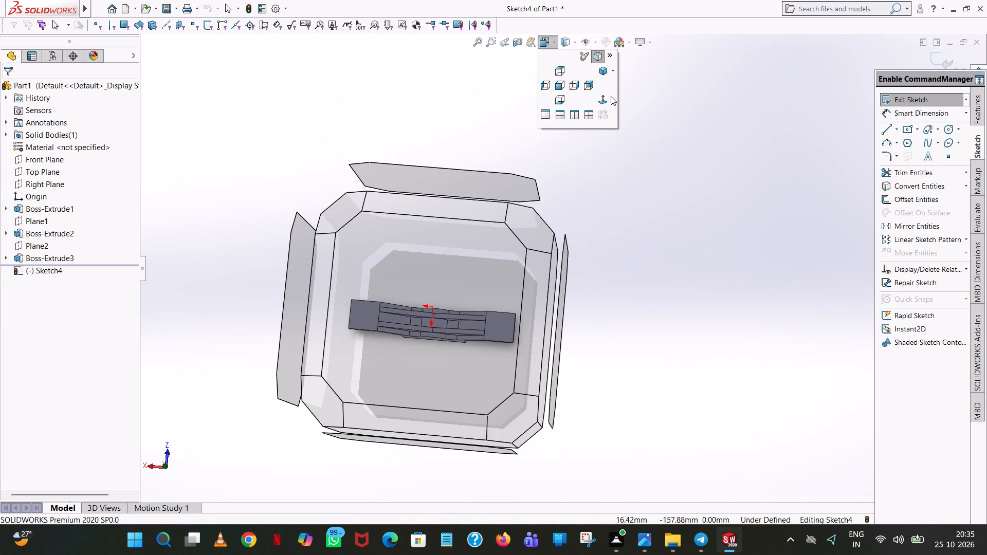
left_click(608, 97)
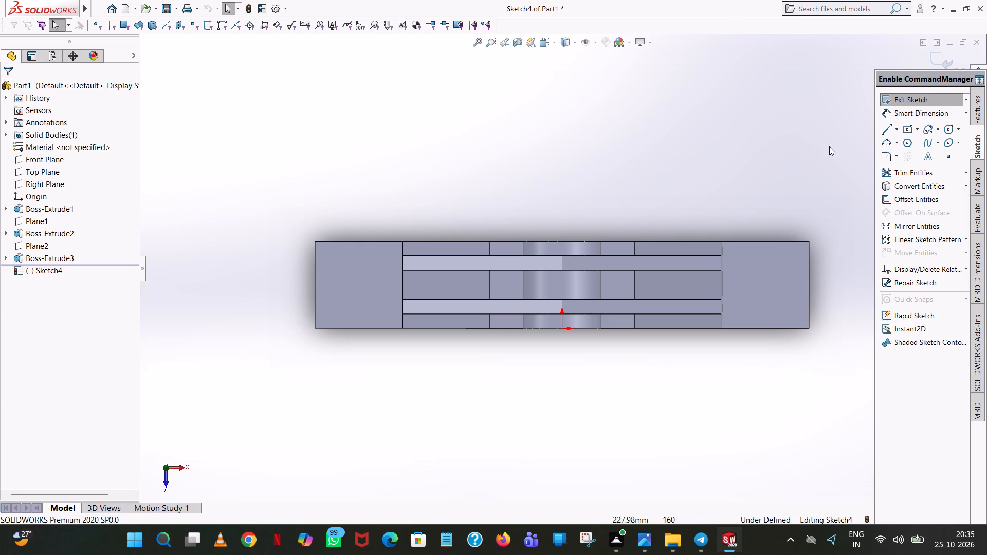
left_click(886, 131)
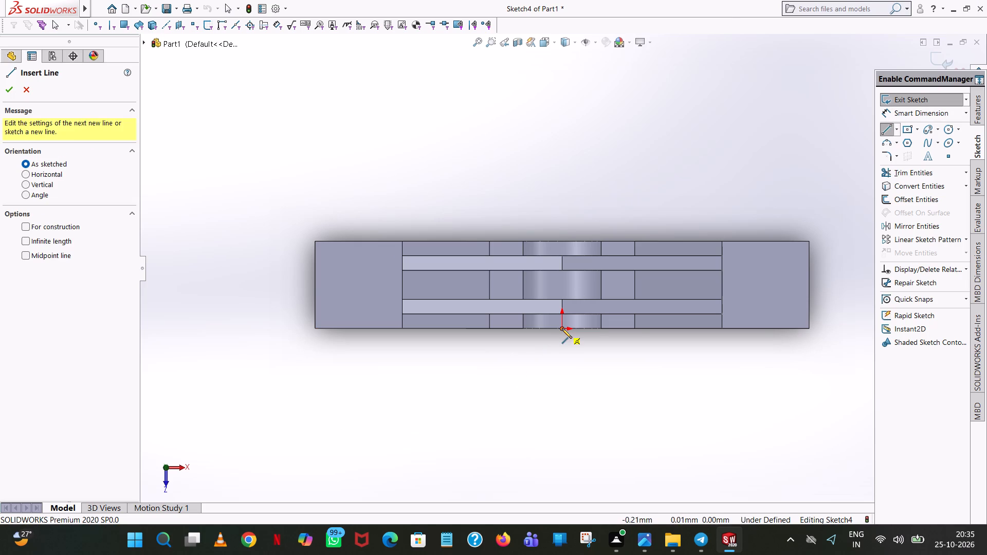
left_click(562, 328)
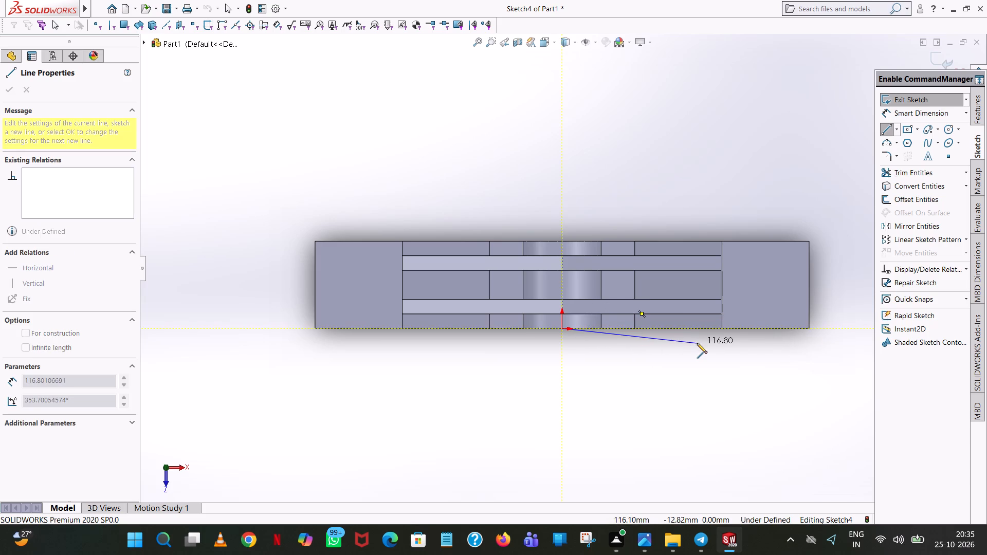
left_click(562, 241)
right_click(562, 241)
left_click(582, 247)
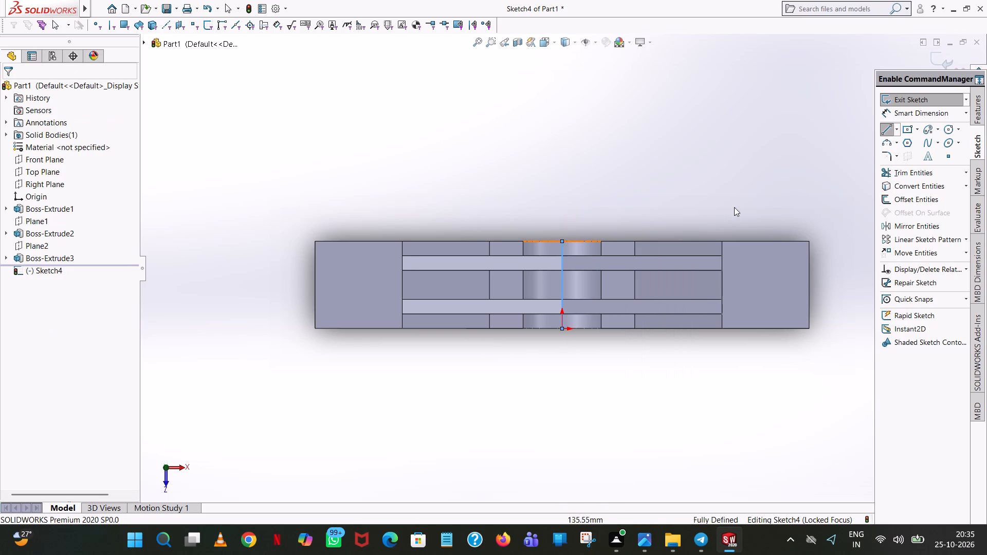
Sketch a horizontal line from the vertical line's midpoint onto the right arm and set its length to 350/2 (175 mm).
left_click(889, 129)
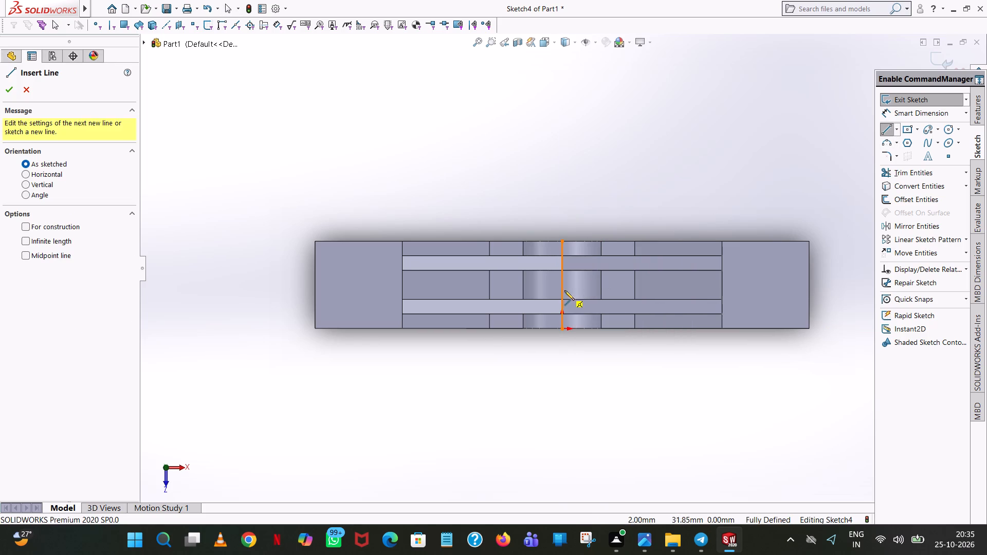
left_click(561, 284)
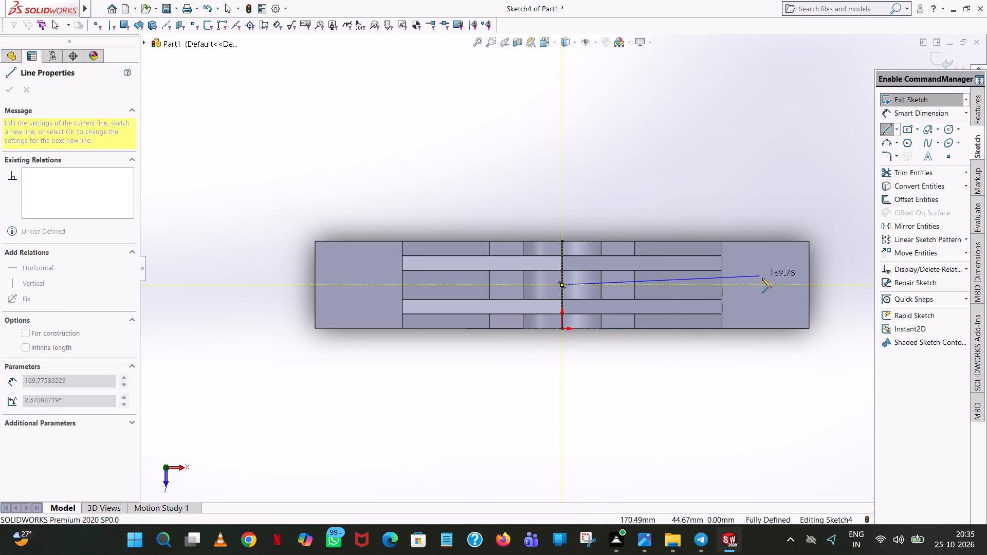
left_click(765, 284)
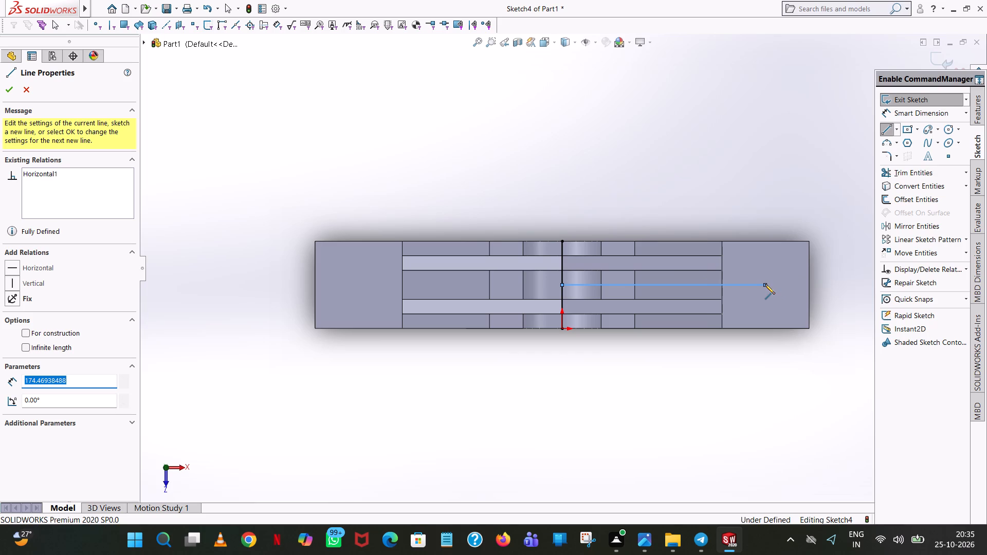
type("350/2")
key("Return")
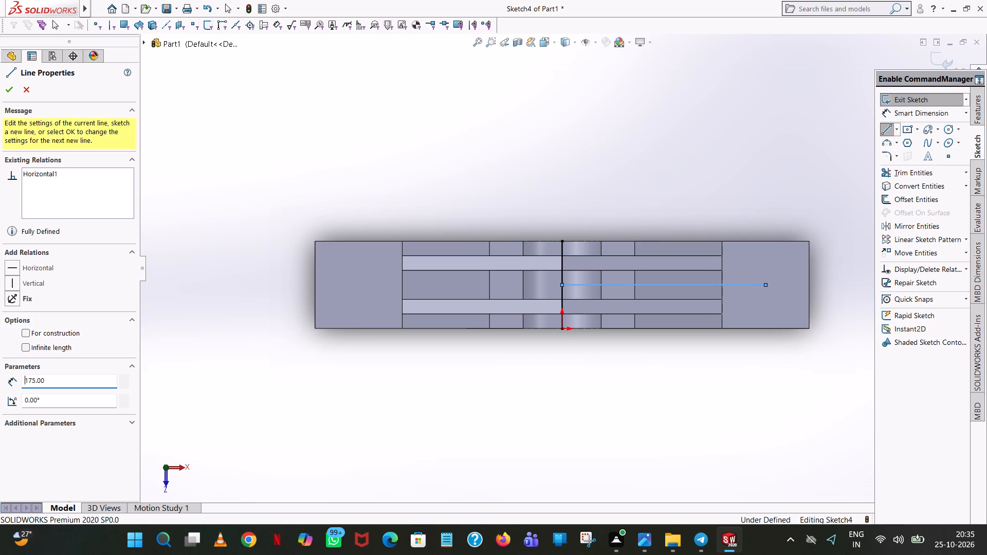
scroll(765, 284, "up", 1)
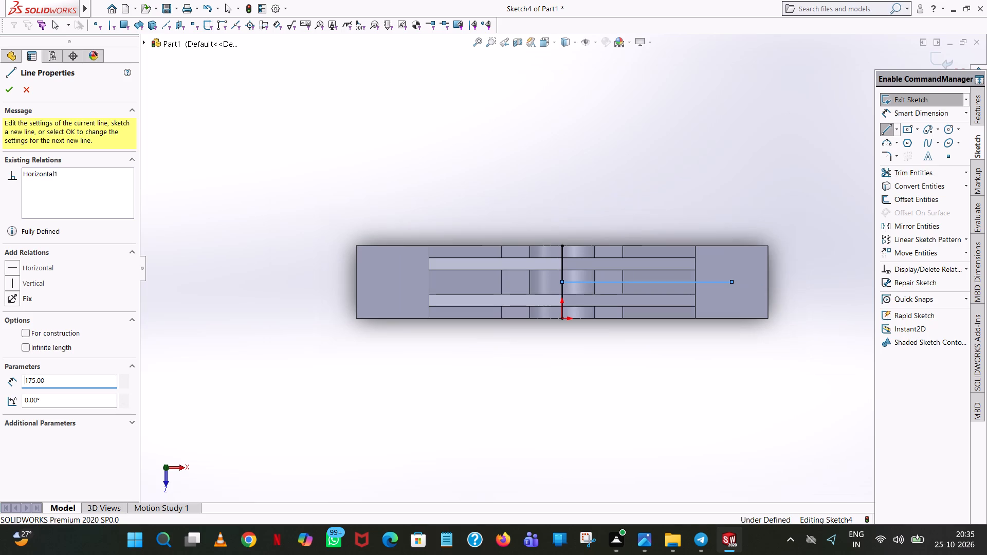
right_click(765, 284)
left_click(787, 287)
left_click(718, 280)
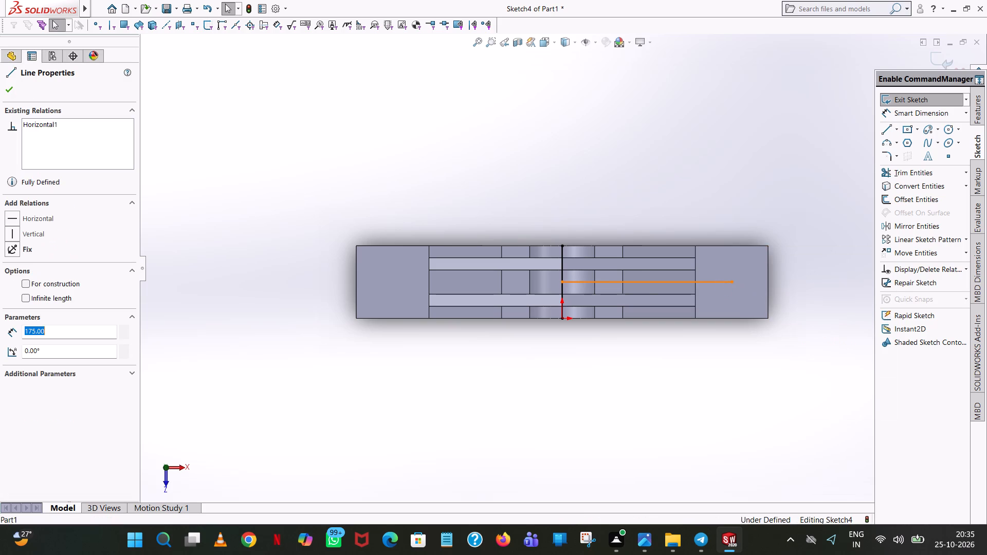
type("350/2")
key("Return")
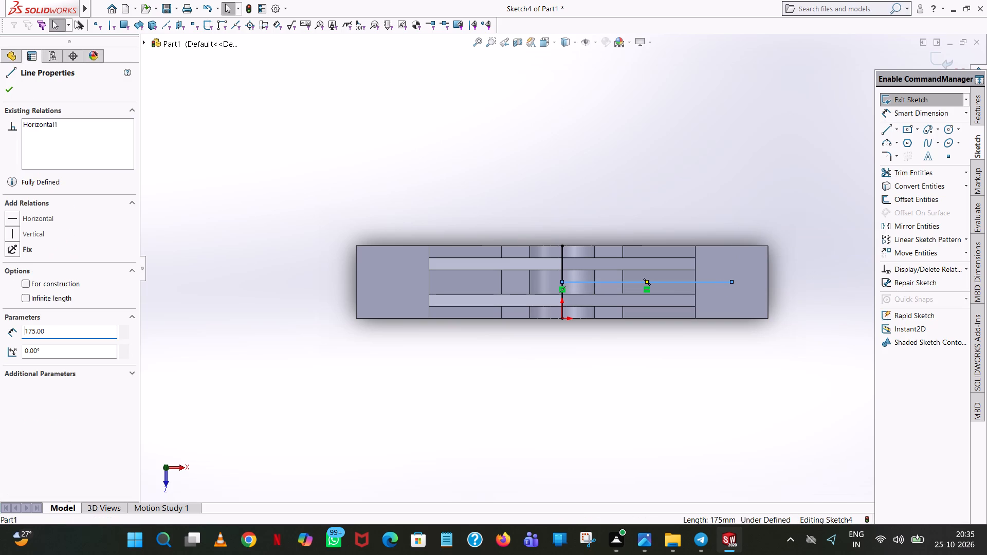
left_click(715, 218)
Sketch a circle of radius 25/2 (12.5 mm) centred on the horizontal line's outer end on the right arm.
left_click(947, 128)
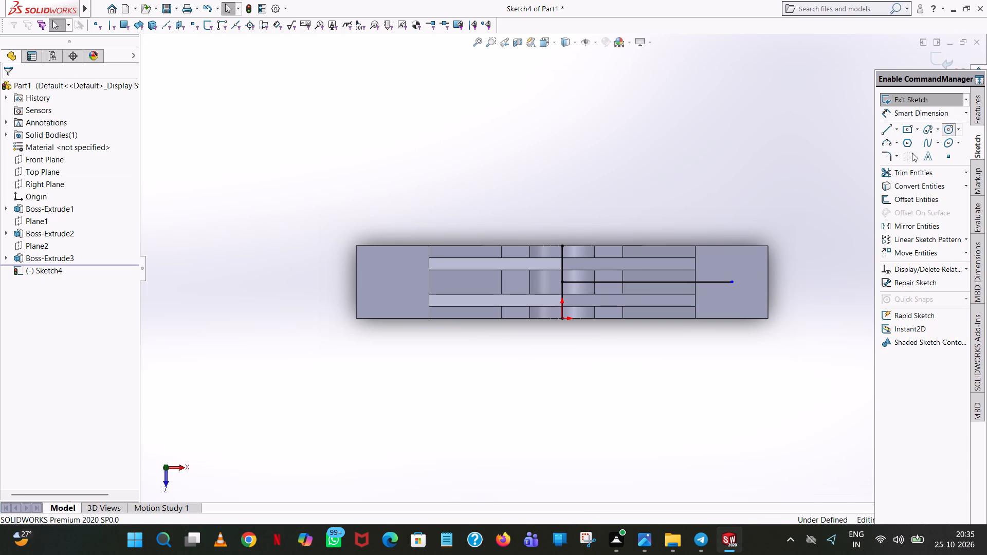
left_click(732, 282)
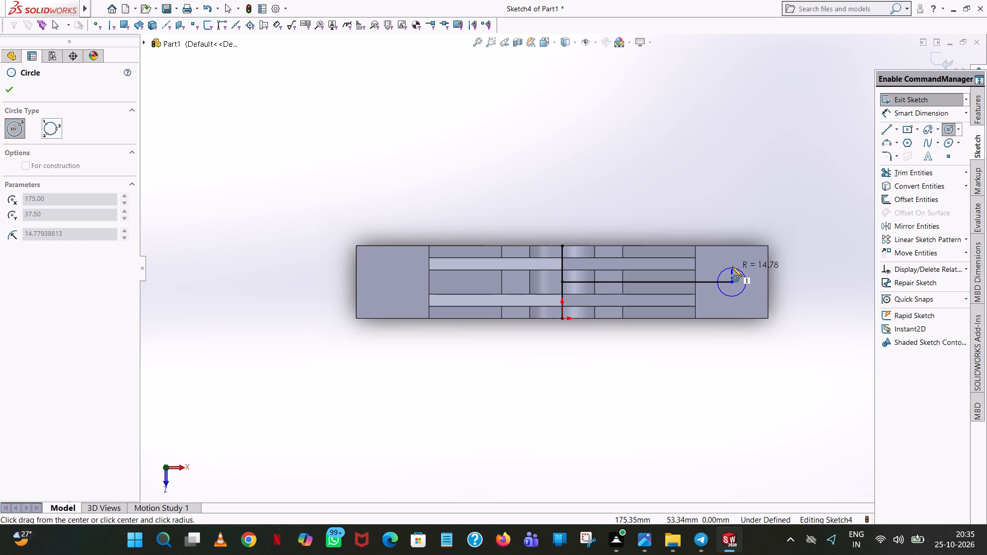
left_click(732, 267)
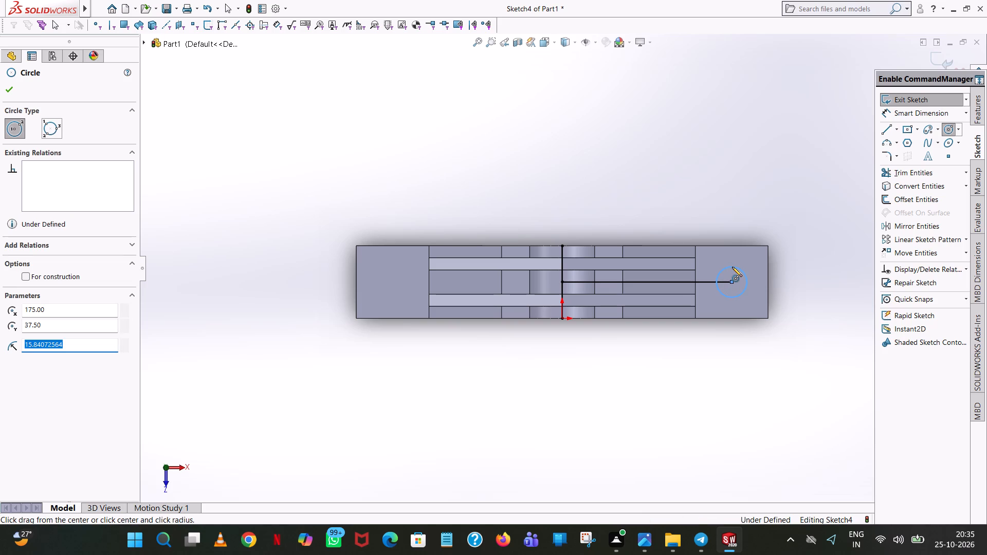
type("25/2")
key("Return")
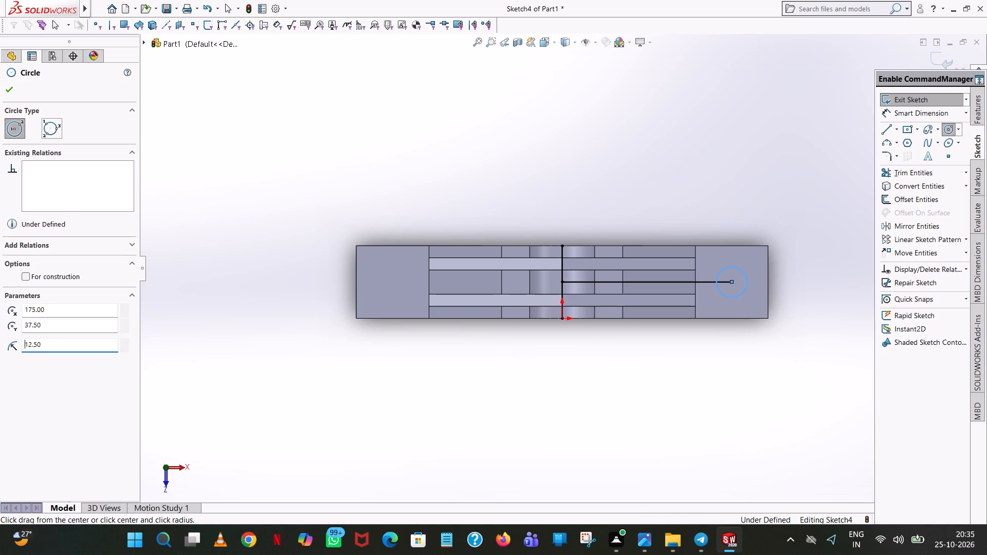
left_click(11, 95)
left_click(754, 155)
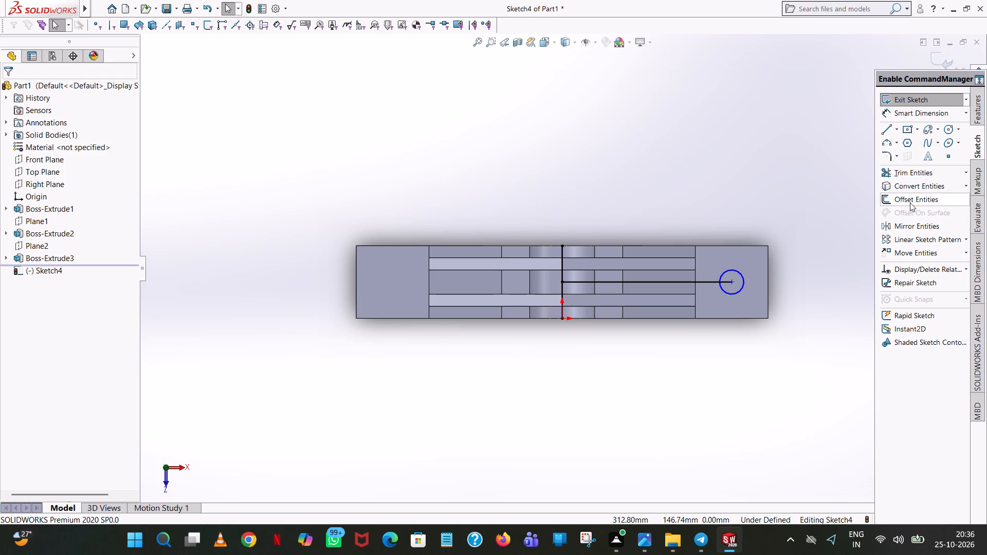
Mirror the circle about the vertical centre line onto the left arm, keeping the original.
left_click(910, 226)
left_click(725, 272)
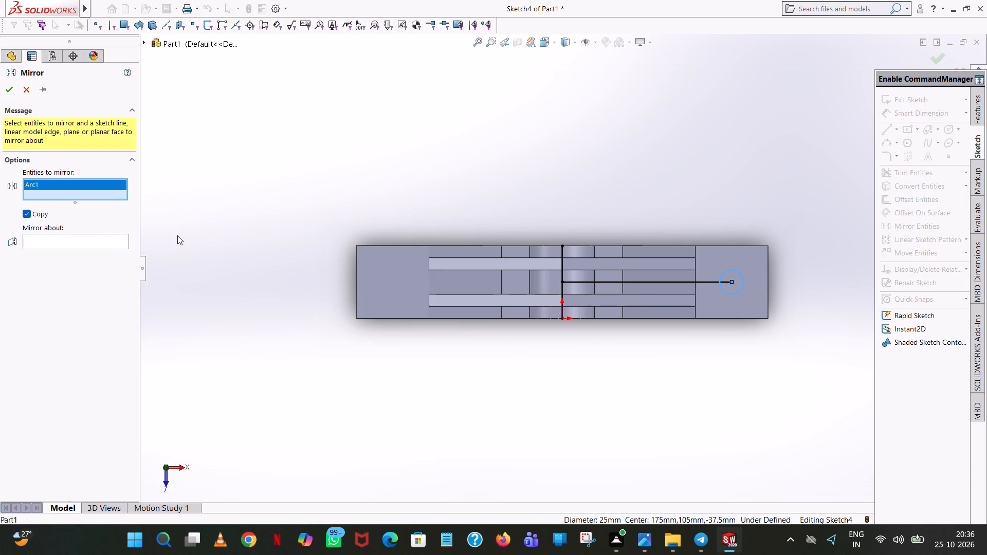
left_click(103, 239)
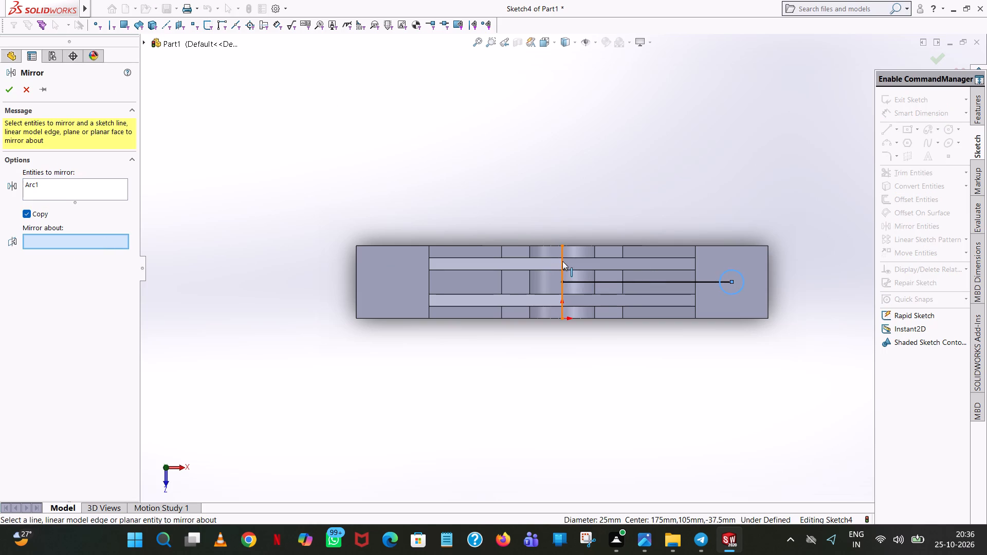
left_click(563, 261)
left_click(5, 84)
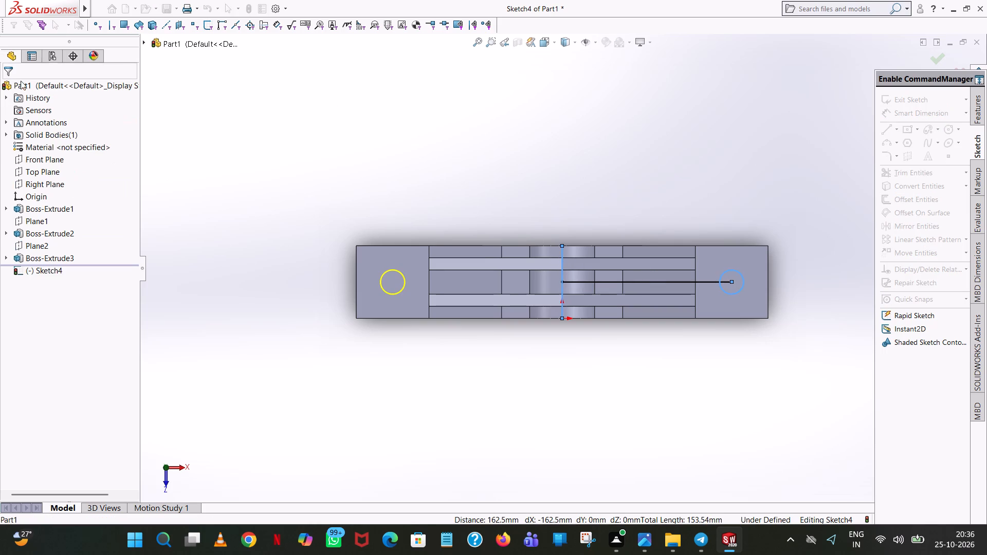
Trim away the horizontal and vertical helper lines, leaving only the two circles in the sketch.
left_click(895, 171)
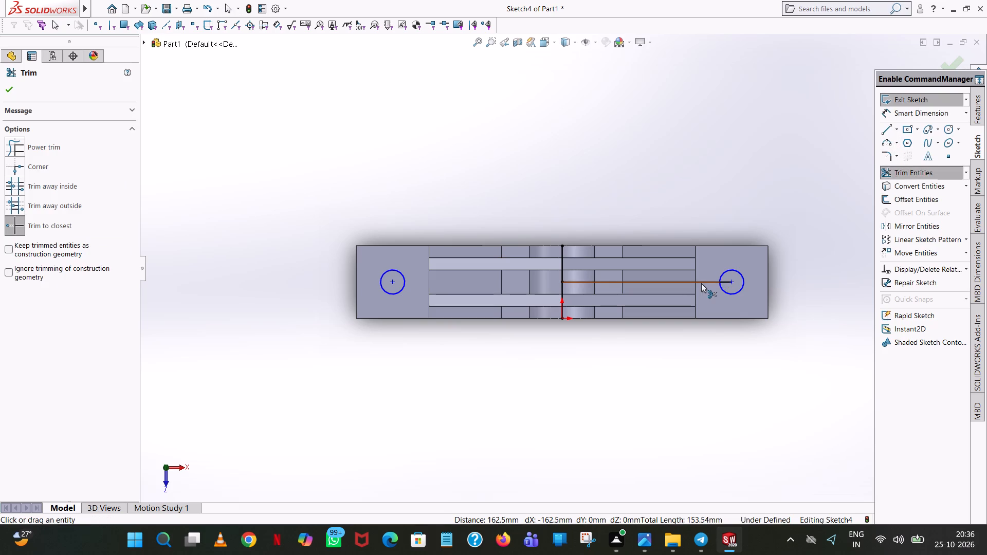
left_click(701, 283)
left_click(728, 280)
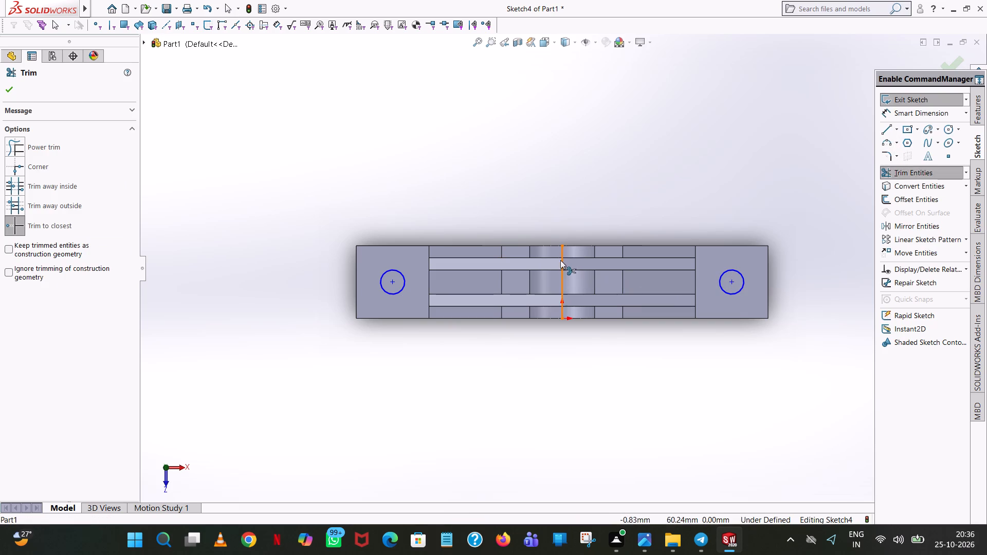
left_click(560, 260)
left_click(7, 92)
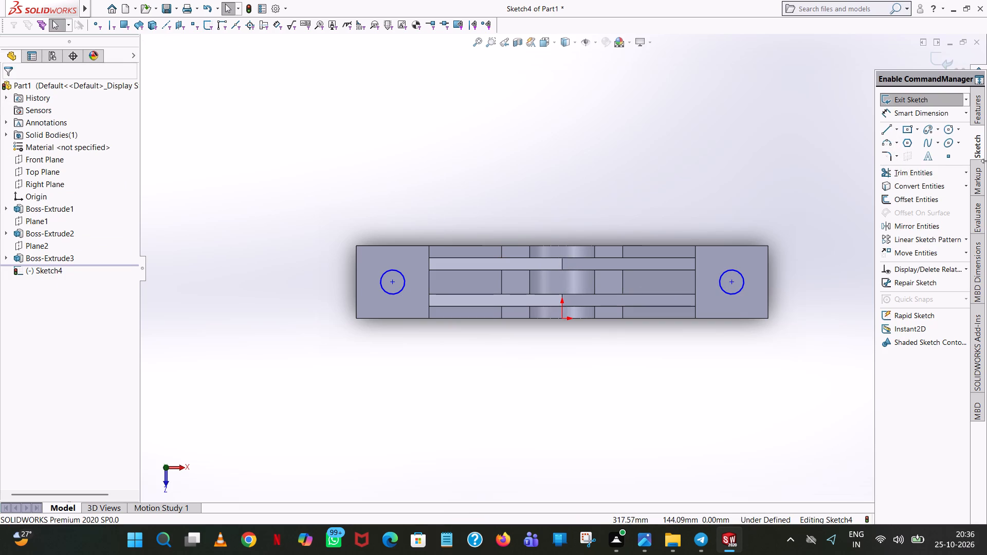
Dimension the diameters of the two hole circles on the right and left arms.
left_click(946, 114)
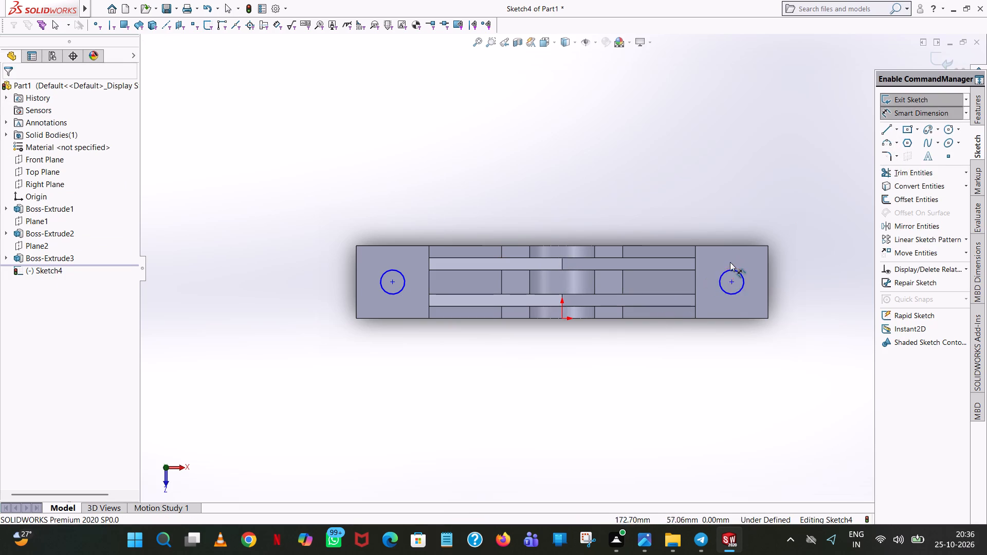
left_click(725, 271)
left_click(733, 117)
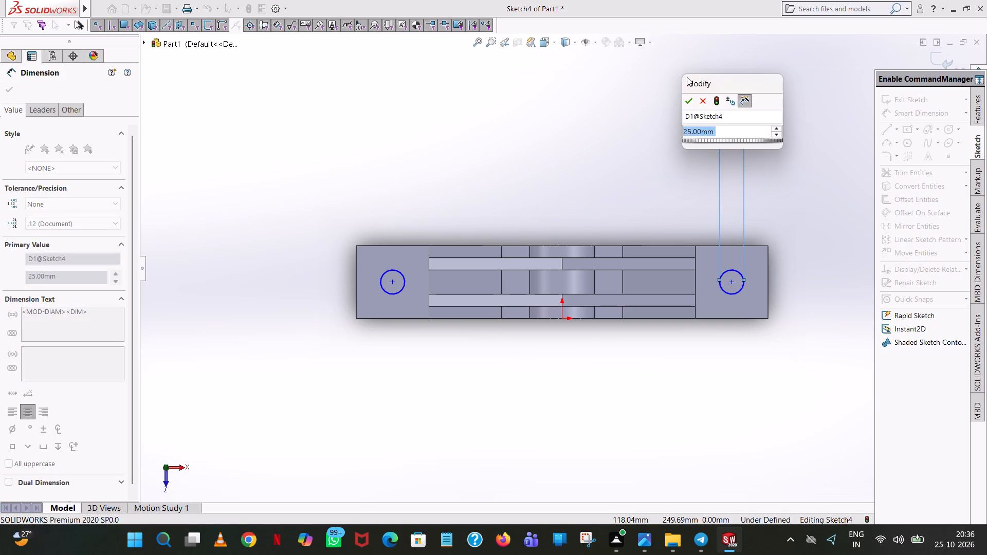
left_click(687, 100)
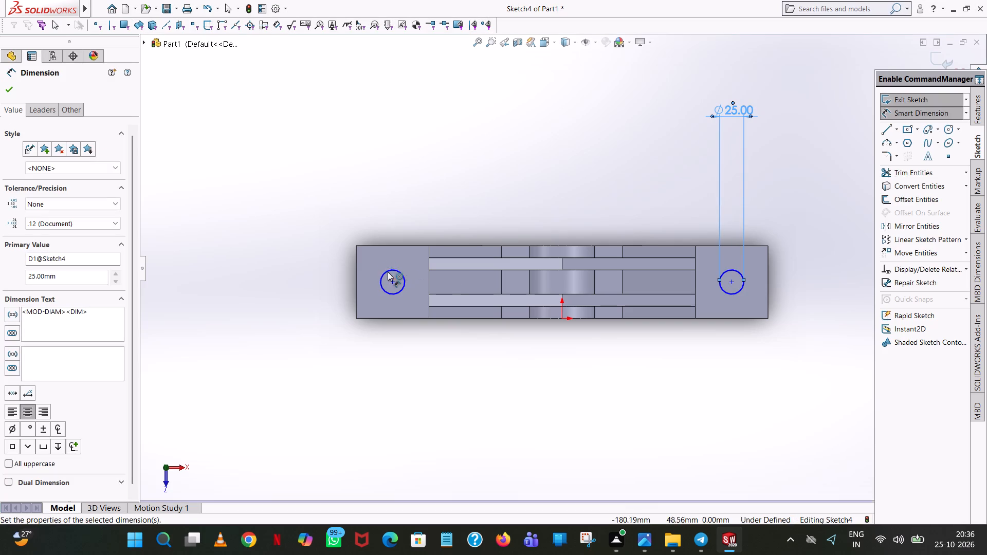
left_click(387, 275)
left_click(251, 186)
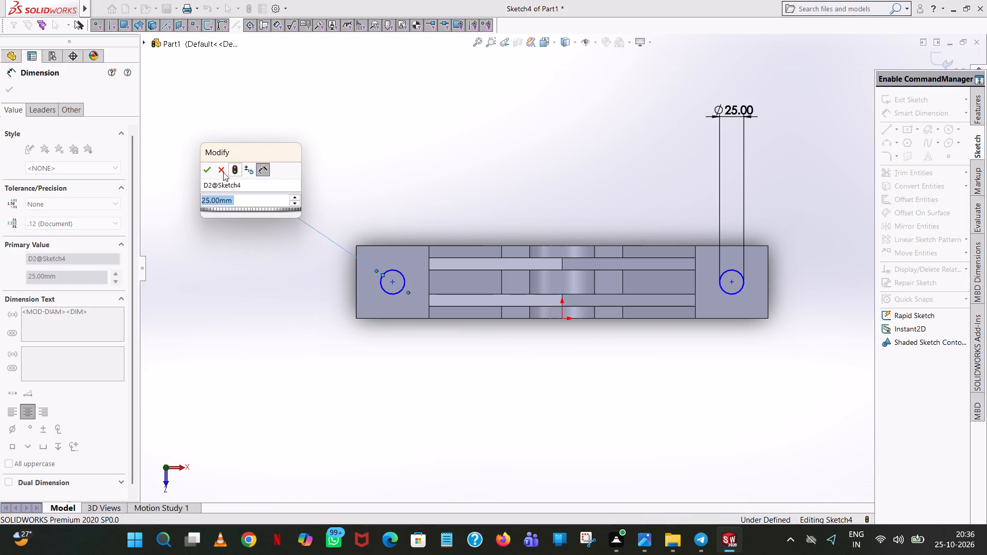
left_click(212, 169)
left_click(463, 127)
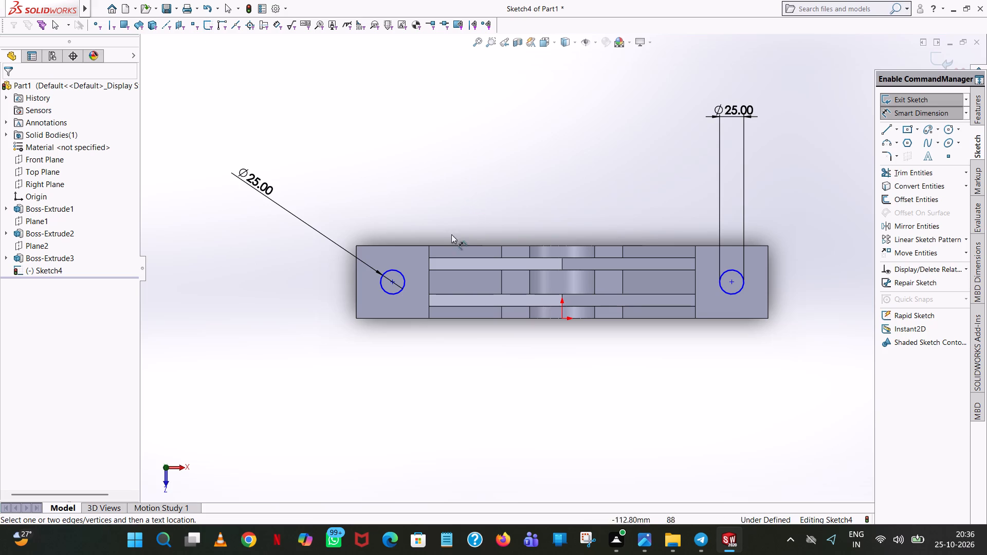
Dimension the left circle's centre horizontally and vertically from the sketch origin.
left_click(391, 283)
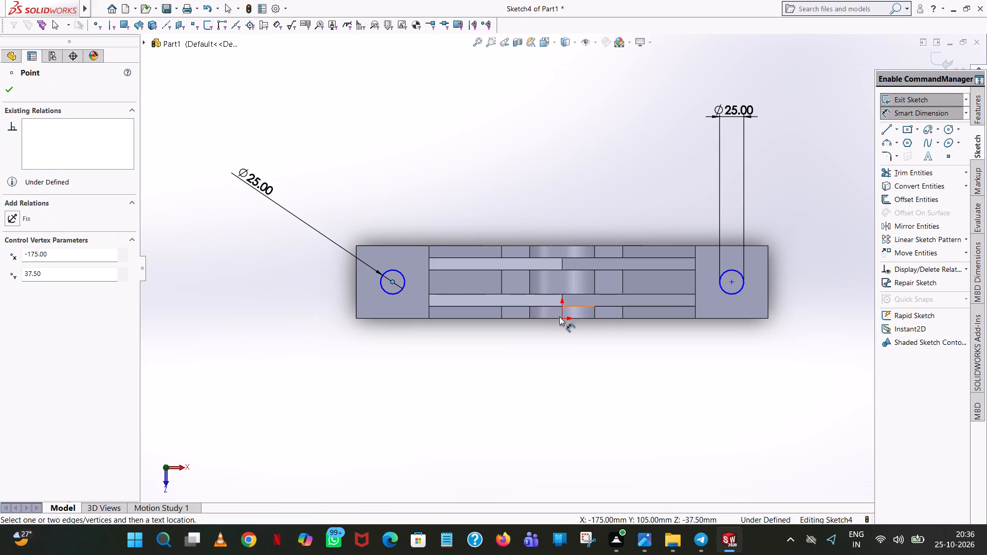
left_click(563, 318)
left_click(521, 397)
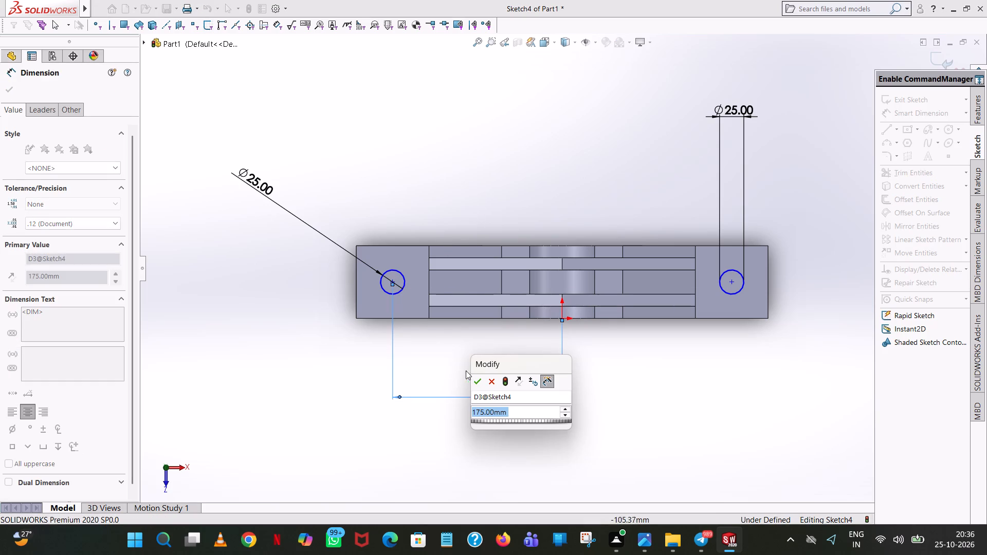
left_click(477, 380)
left_click(449, 365)
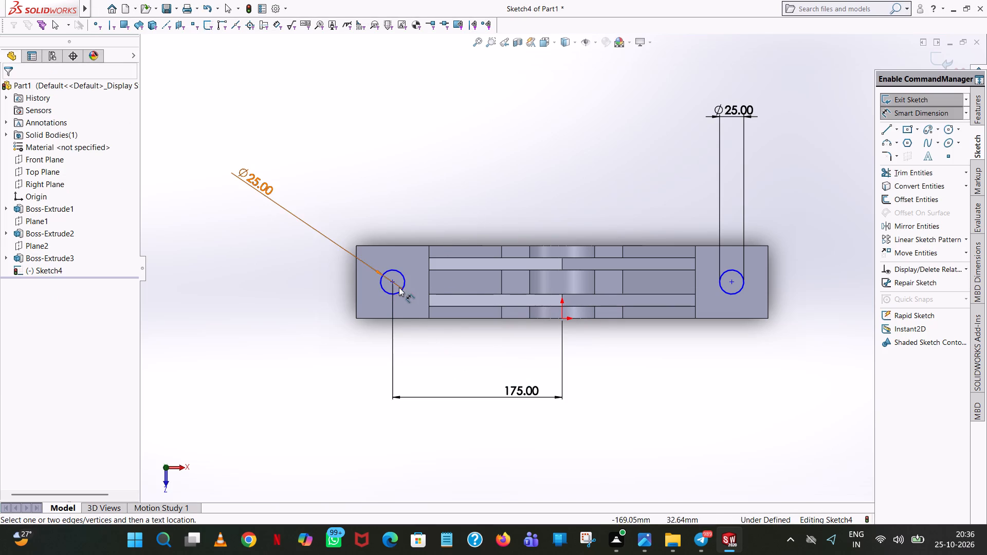
left_click(393, 282)
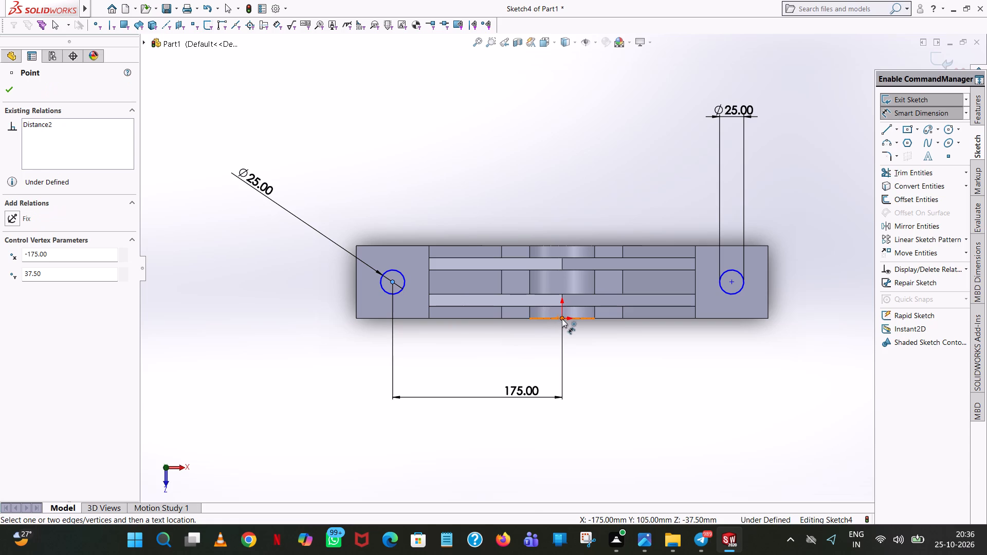
left_click(562, 319)
left_click(284, 310)
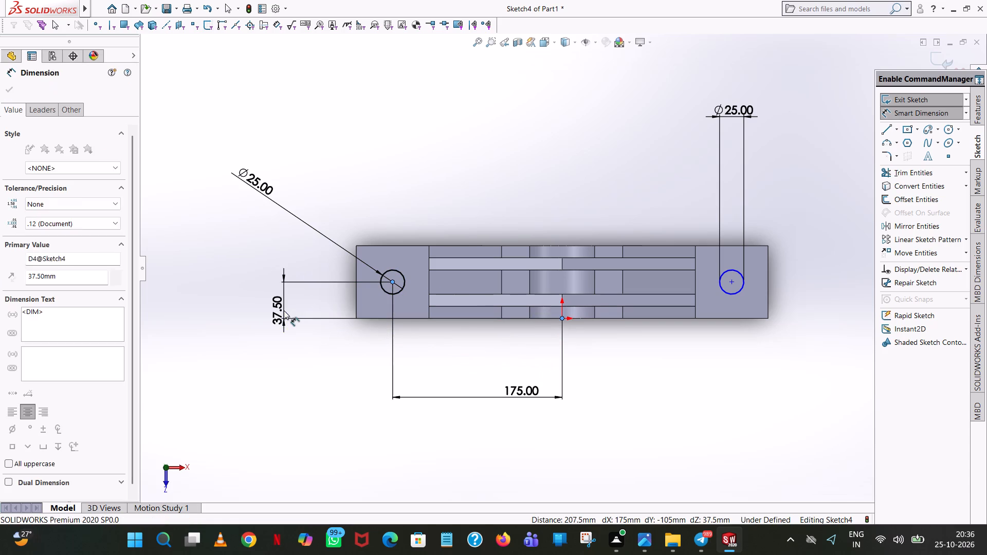
left_click(240, 290)
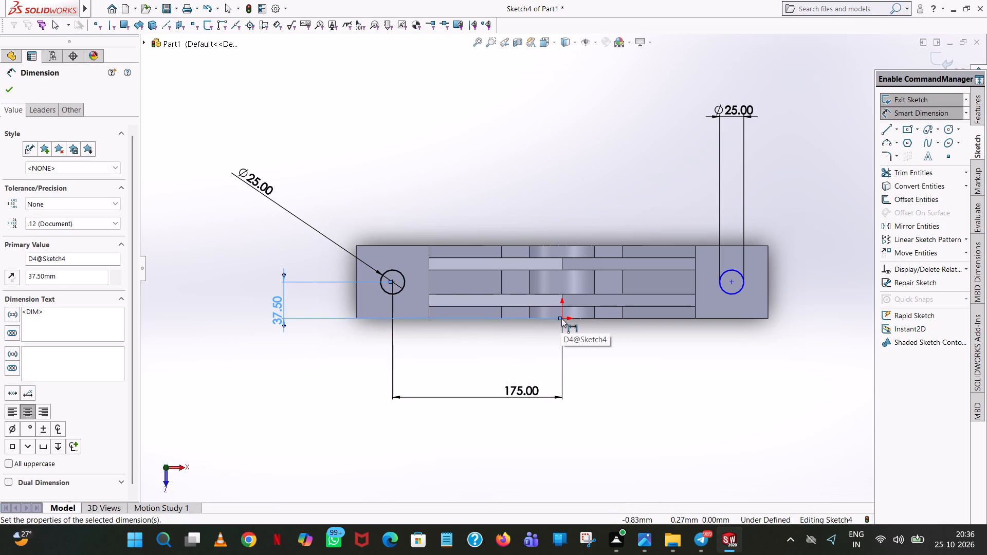
Dimension the right circle's centre horizontally and vertically from the sketch origin to fully define the sketch.
scroll(562, 319, "down", 3)
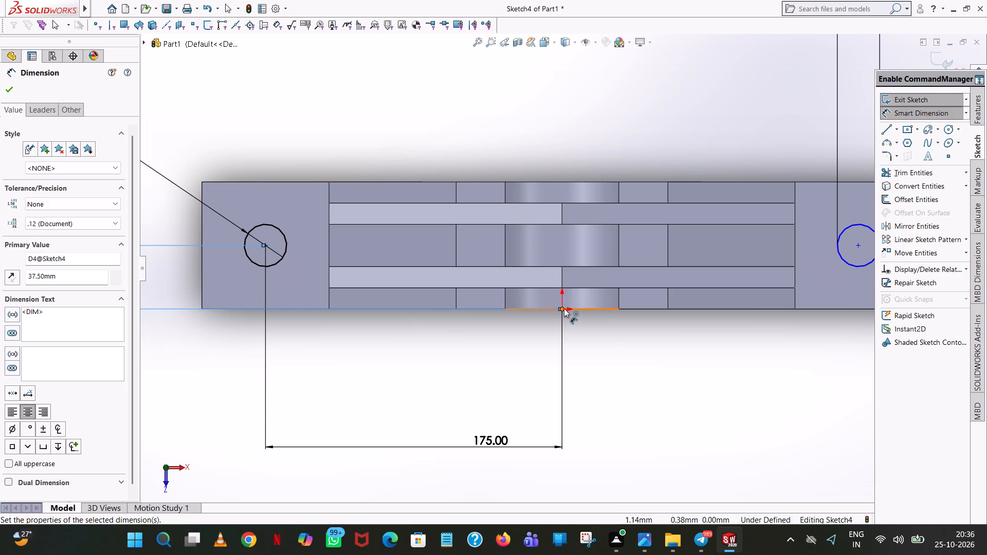
left_click(563, 307)
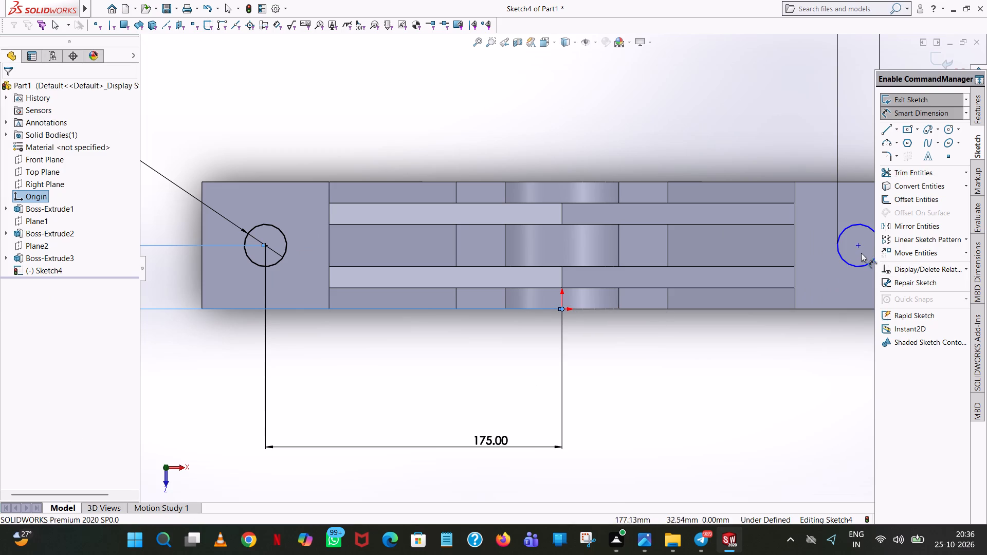
left_click(860, 245)
left_click(776, 398)
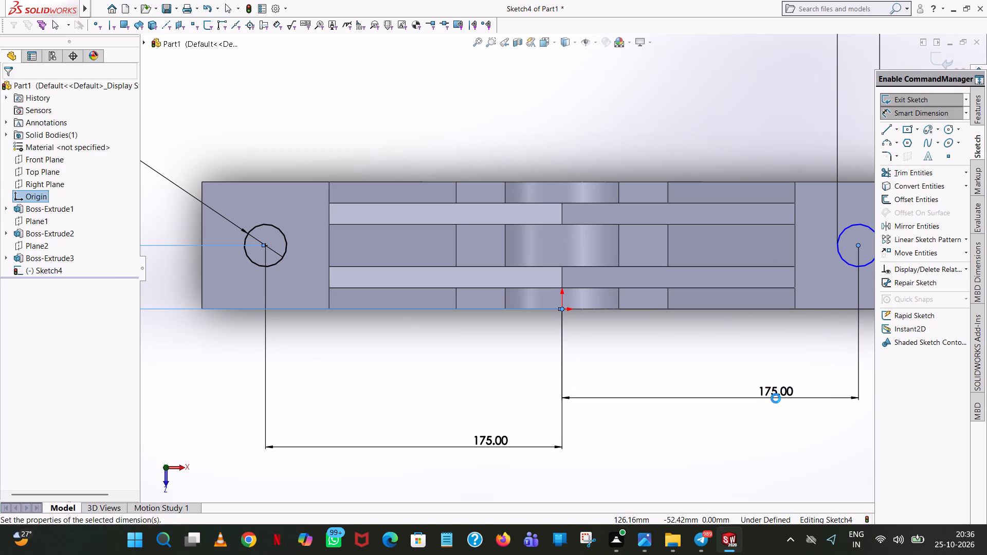
left_click(732, 386)
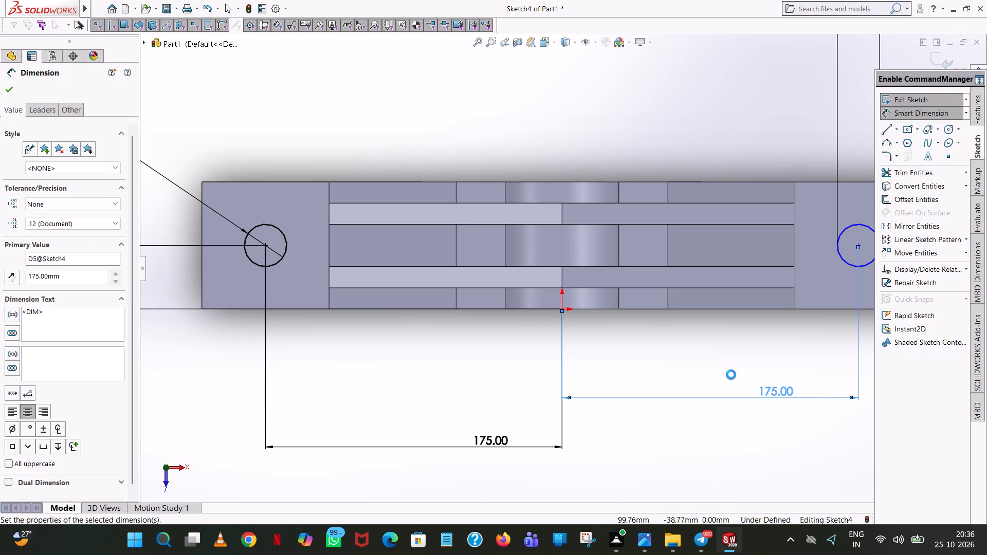
left_click(562, 308)
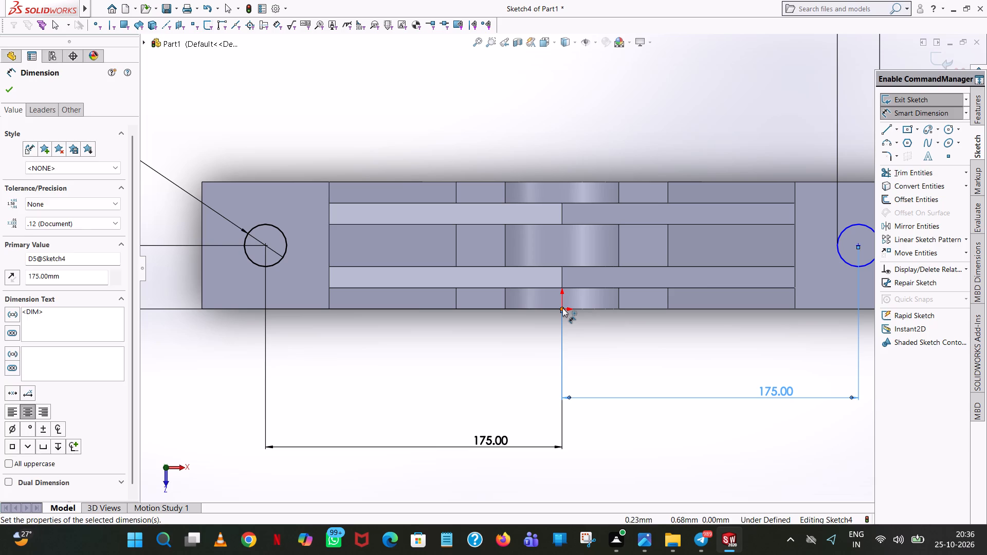
left_click(858, 245)
left_click(175, 272)
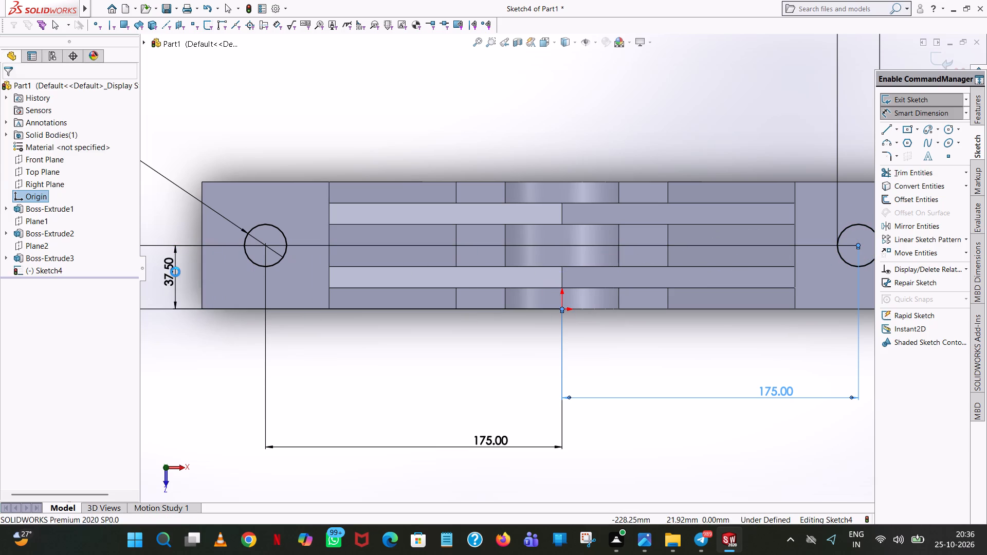
left_click(135, 256)
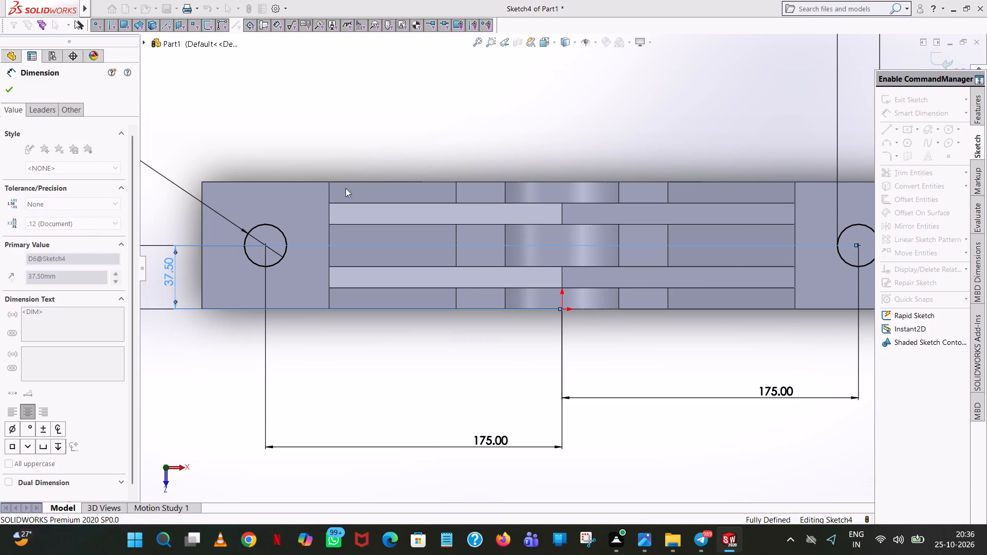
left_click(462, 143)
Cut-extrude both circles downward through the arms with a blind depth of 108.50 mm.
middle_click_drag(720, 384, 724, 212)
scroll(717, 285, "up", 1)
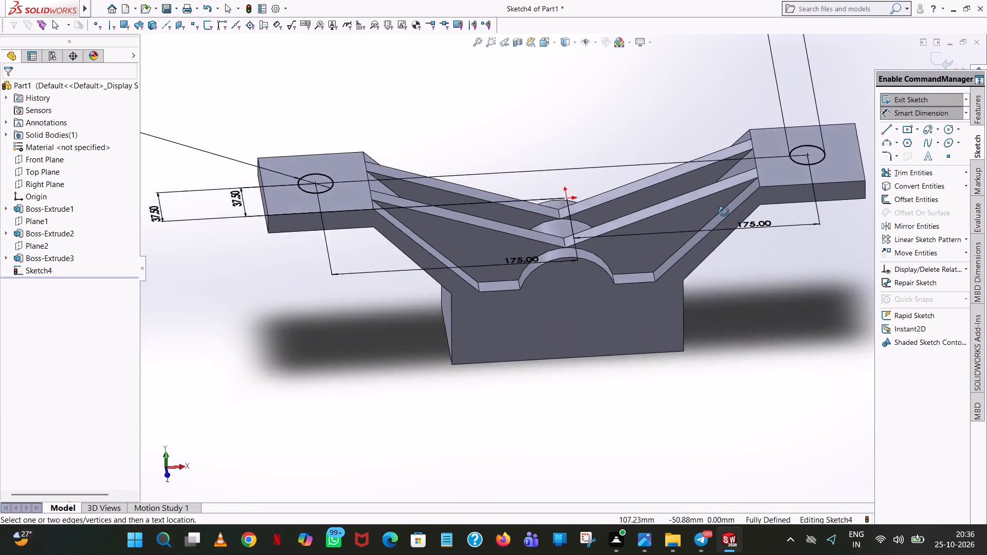
middle_click_drag(724, 212, 722, 207)
scroll(722, 207, "up", 2)
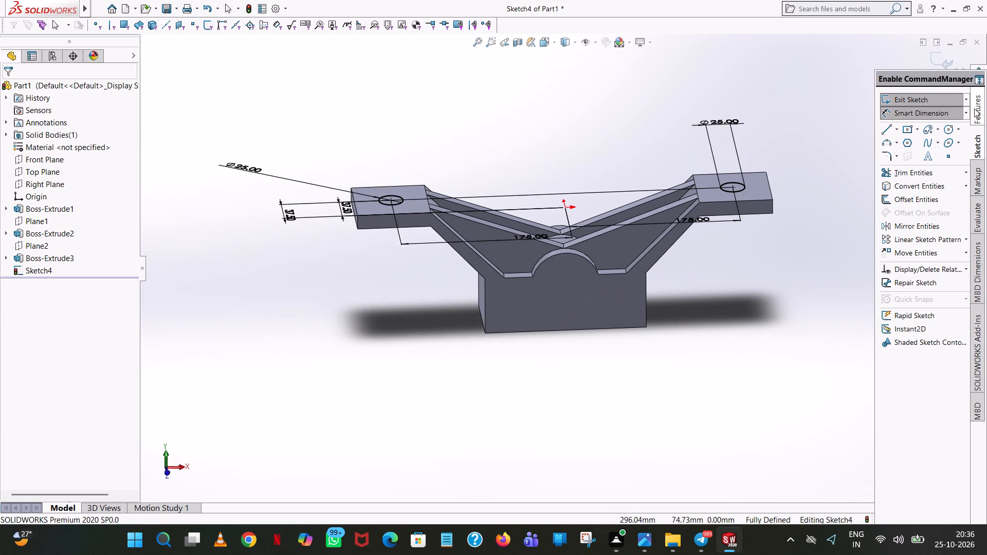
left_click(972, 110)
left_click(905, 168)
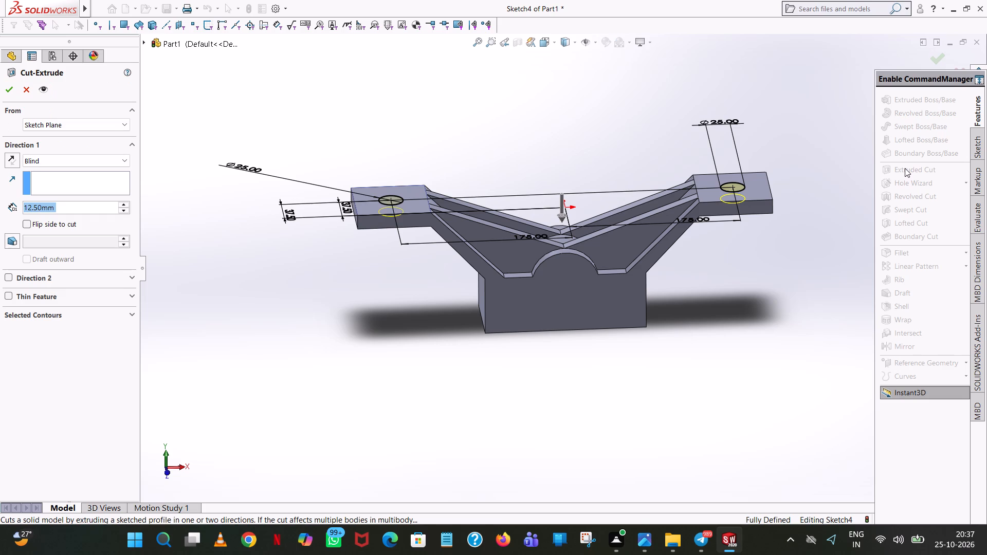
middle_click_drag(678, 339, 678, 285)
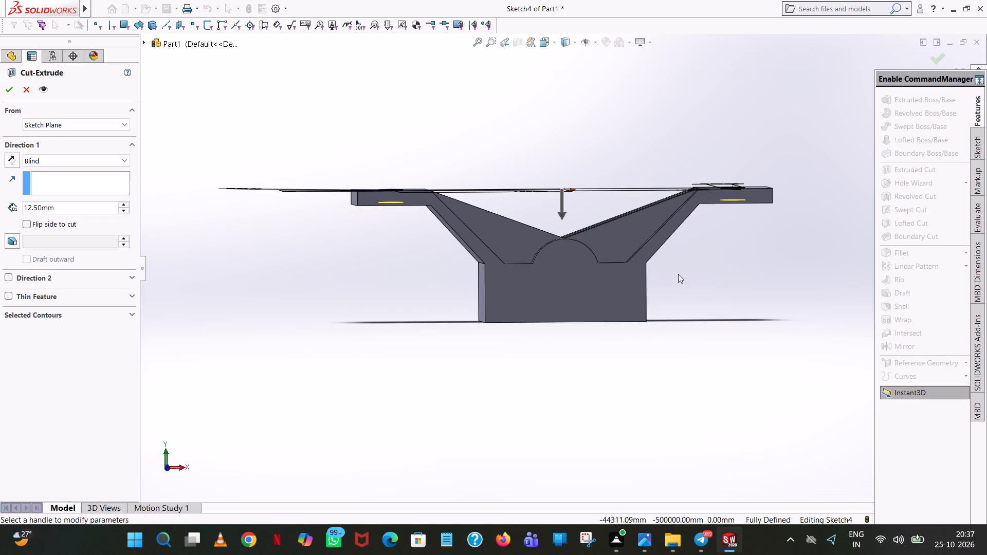
left_click_drag(563, 215, 560, 295)
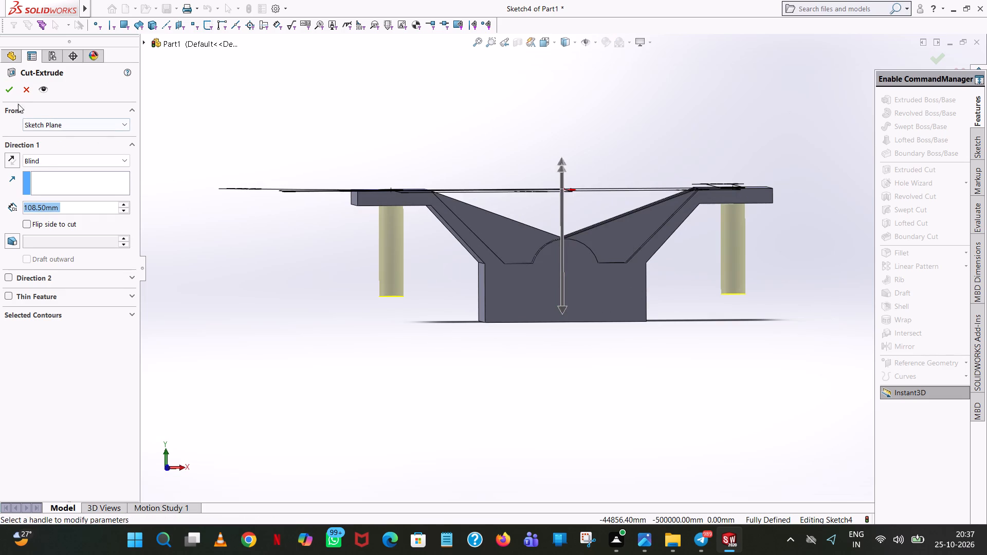
left_click(8, 92)
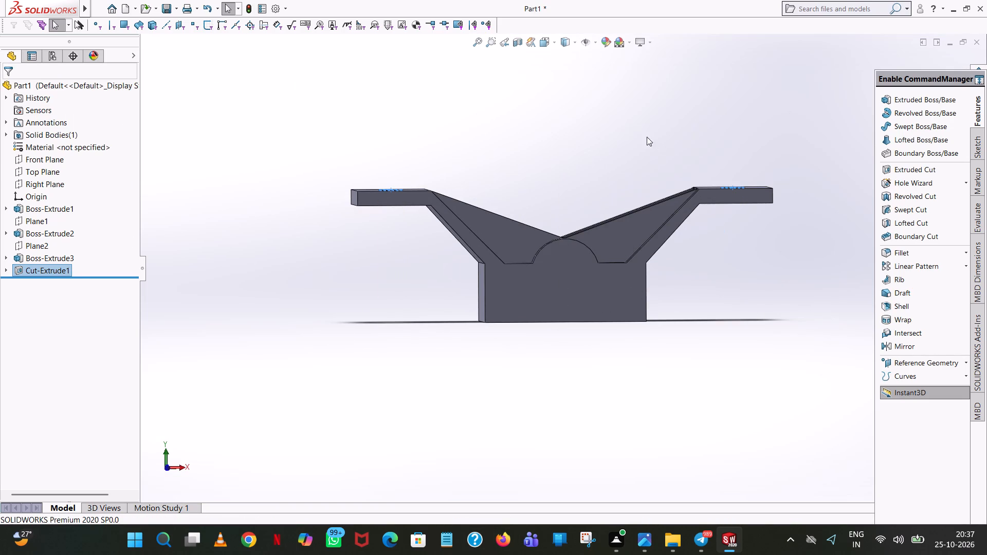
left_click(571, 135)
middle_click(568, 135)
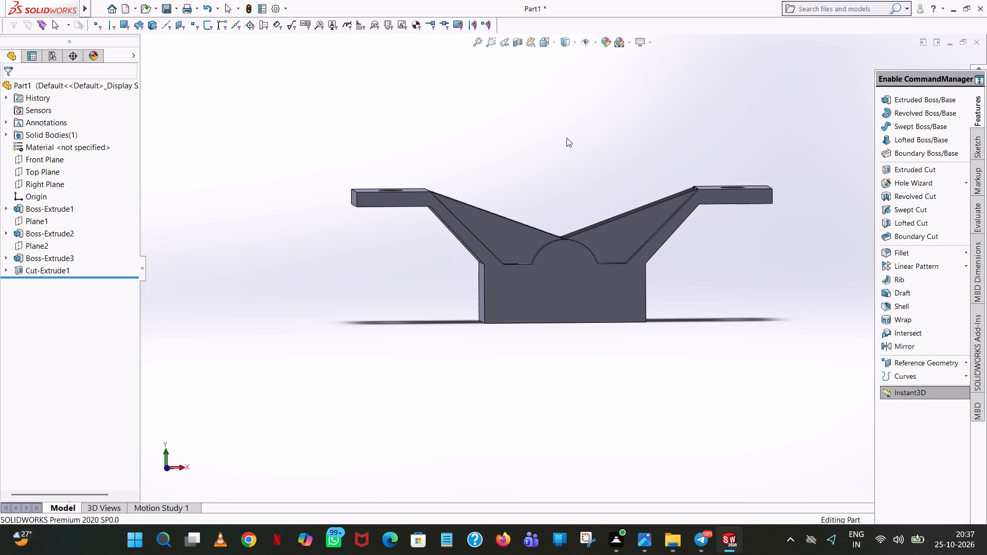
scroll(566, 138, "up", 1)
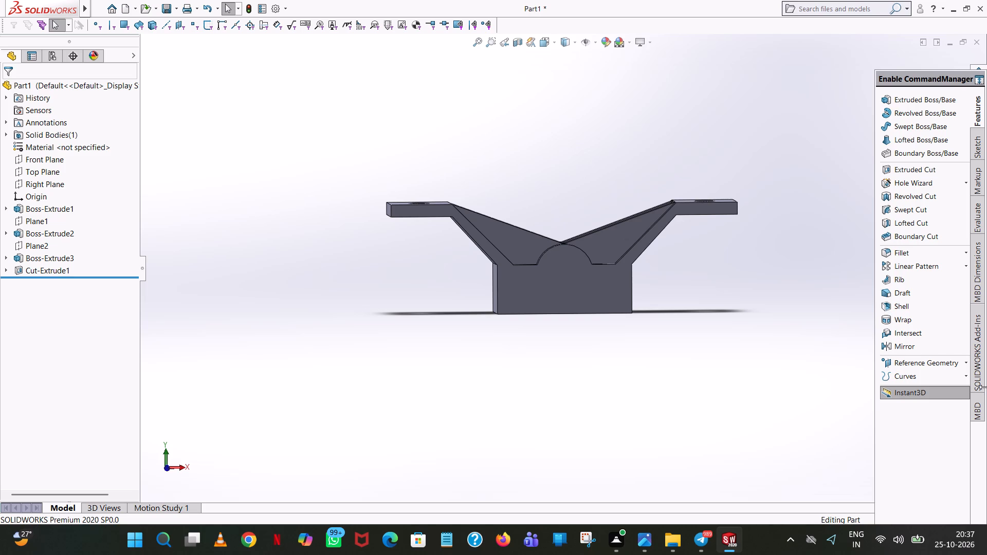
Start a Fillet on the bracket.
left_click(915, 254)
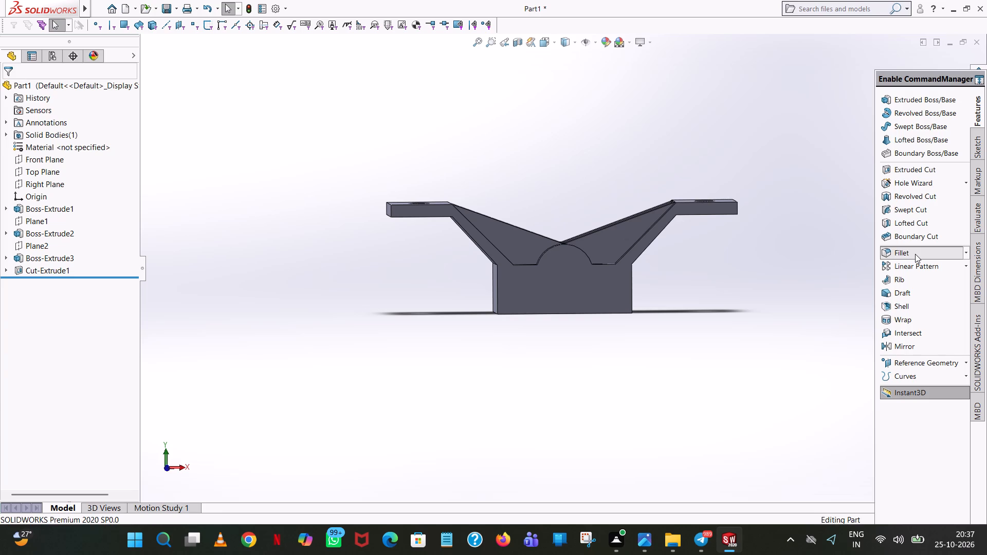
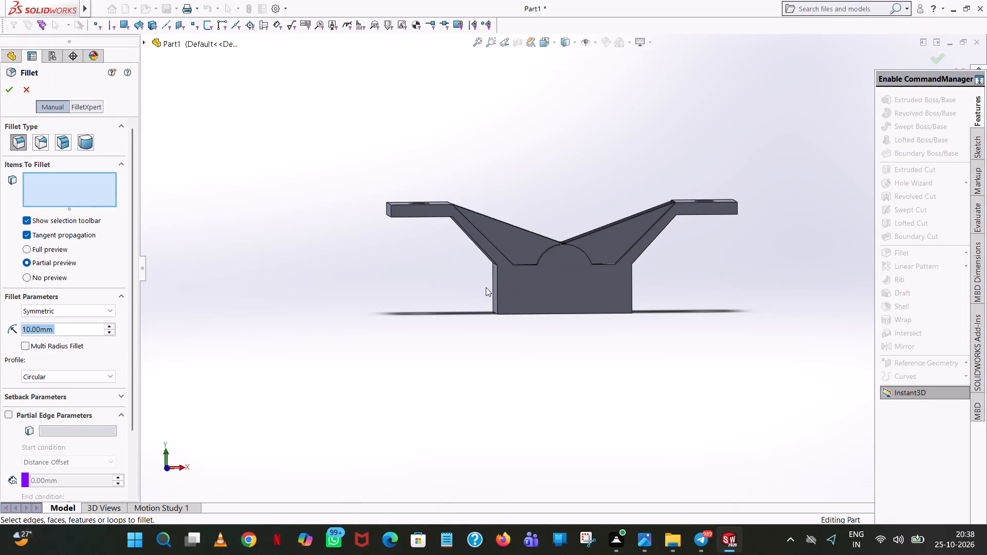
Fillet the front outer corner edge of the right arm with a 12.5 mm radius.
type("12.5")
key("Return")
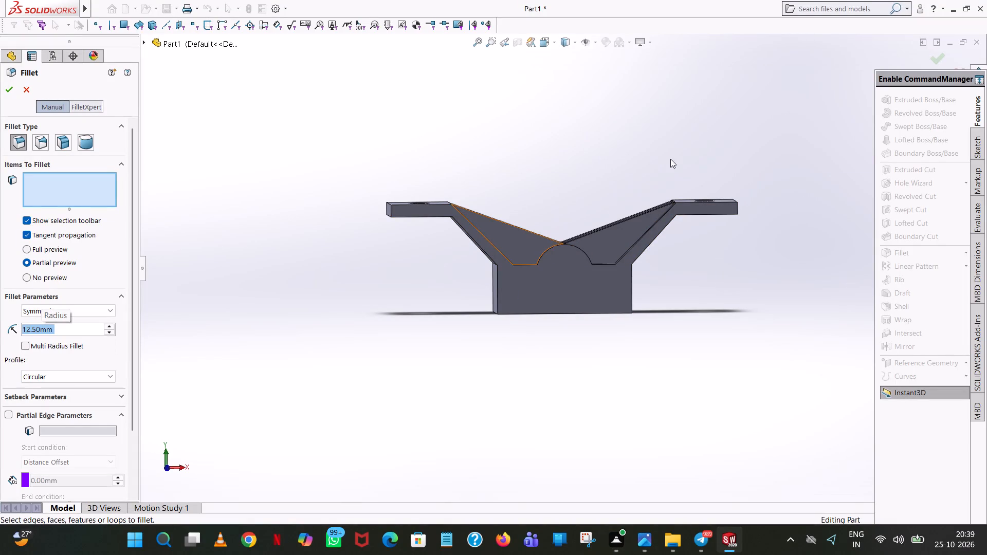
middle_click_drag(781, 223, 715, 234)
scroll(712, 234, "down", 4)
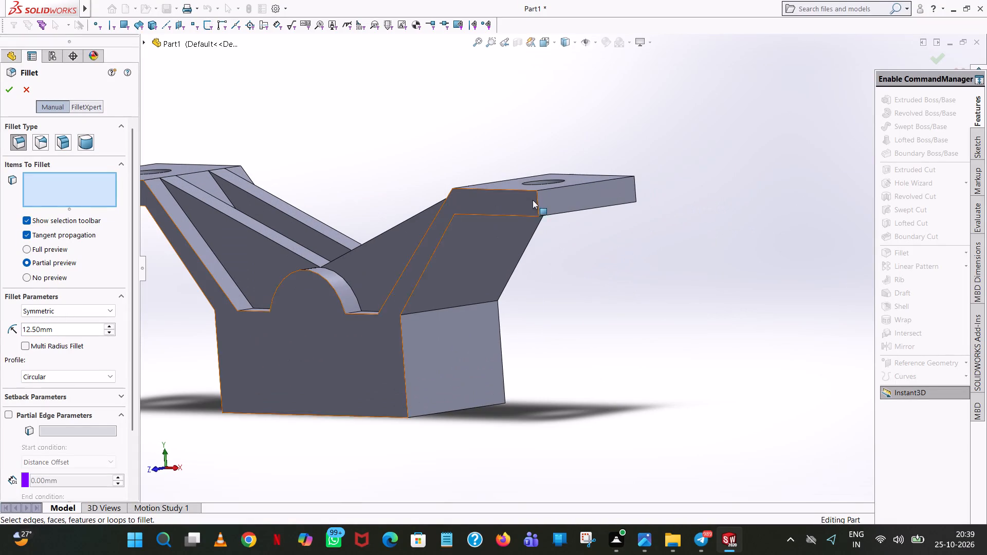
left_click(537, 199)
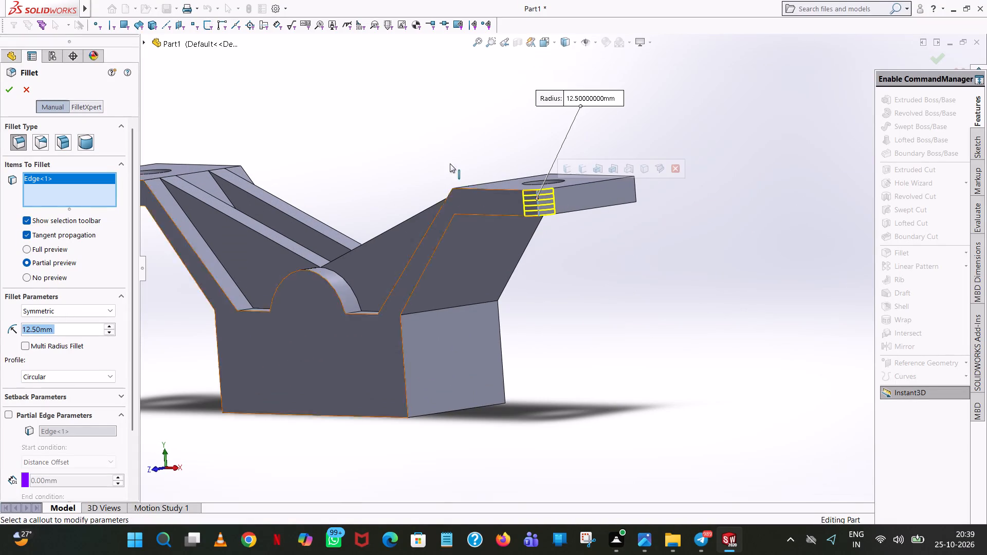
left_click(10, 91)
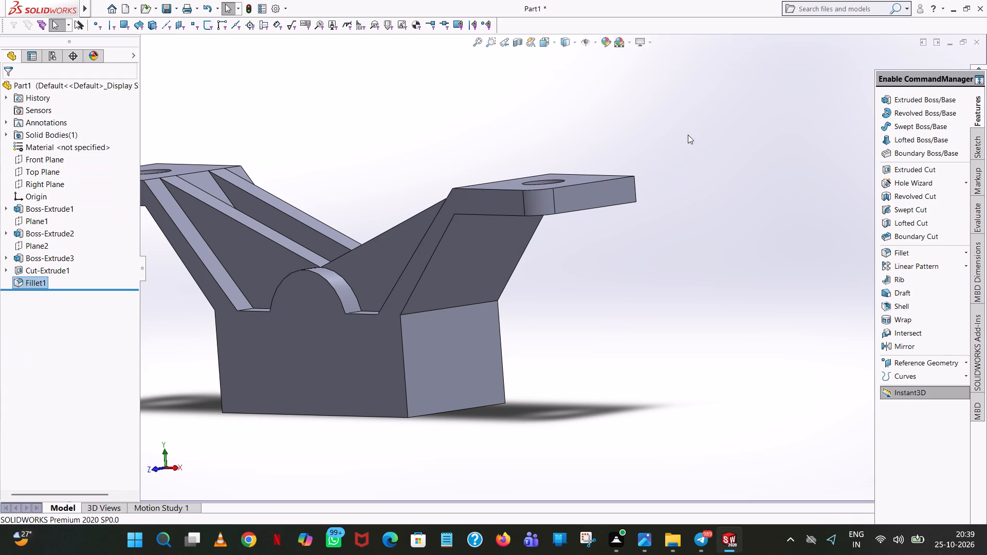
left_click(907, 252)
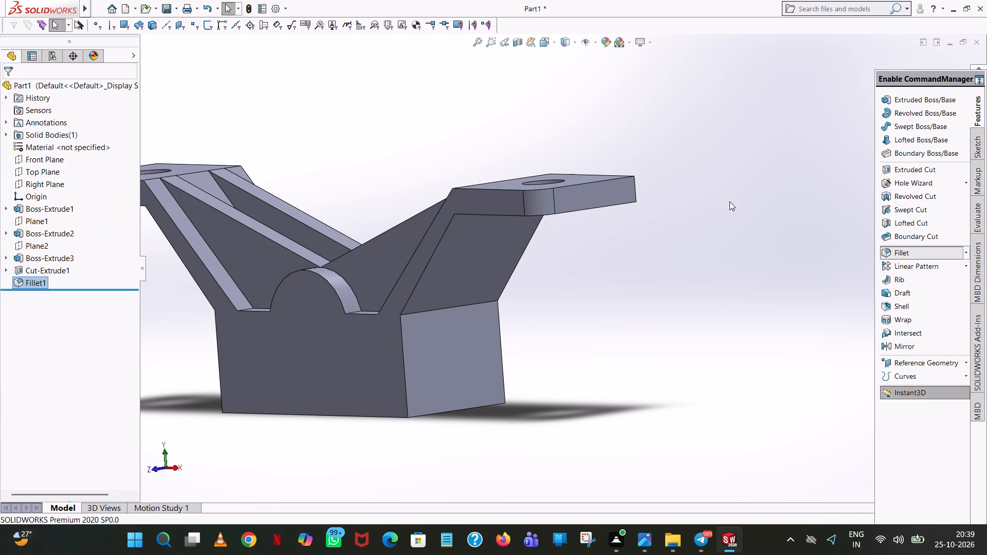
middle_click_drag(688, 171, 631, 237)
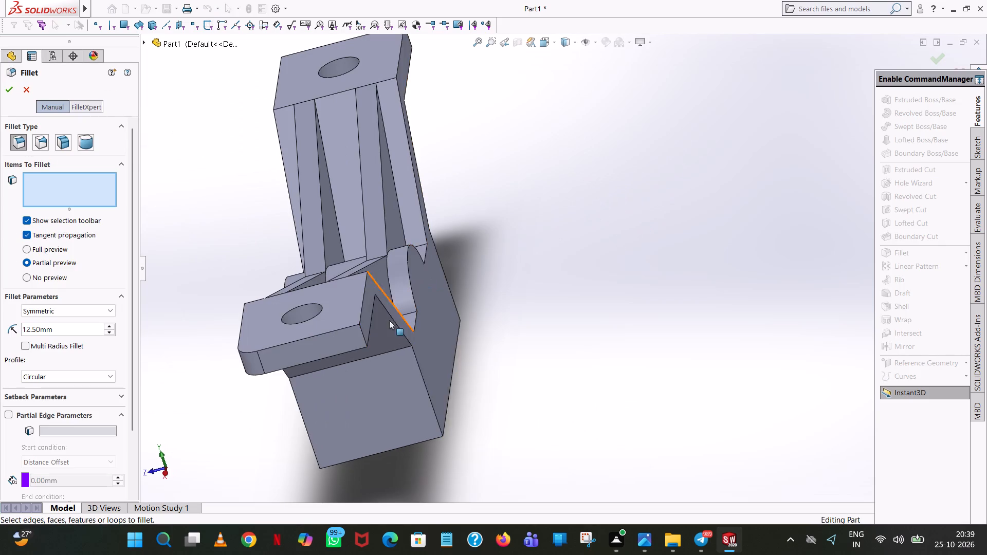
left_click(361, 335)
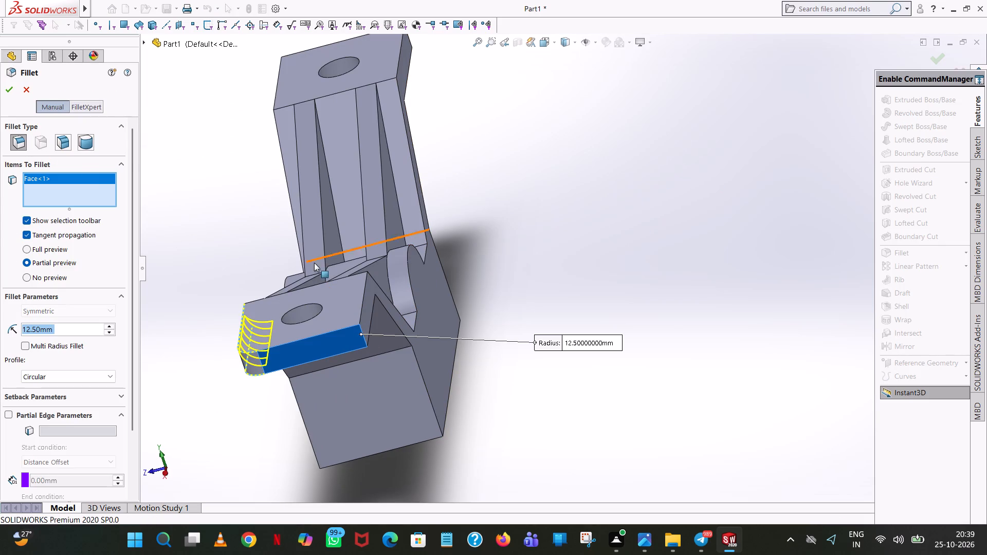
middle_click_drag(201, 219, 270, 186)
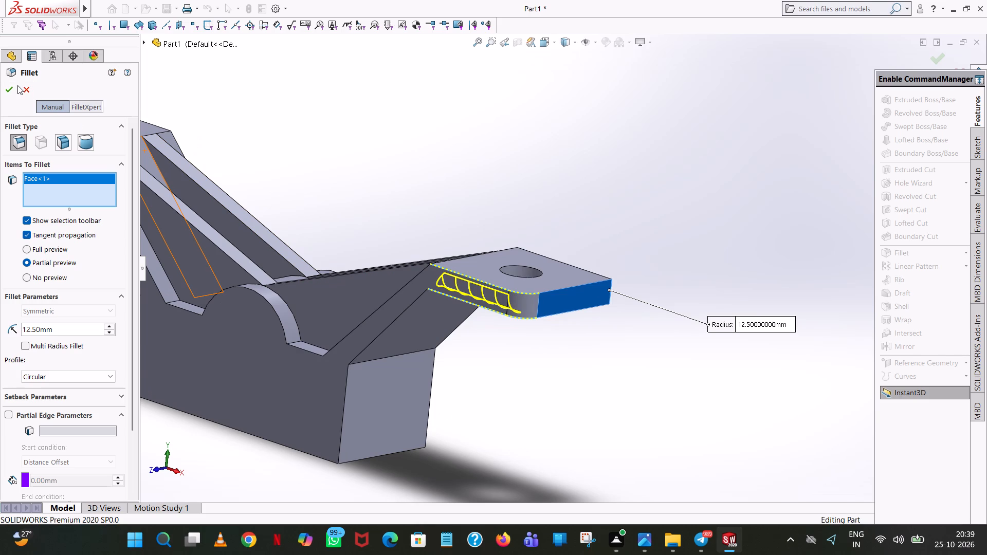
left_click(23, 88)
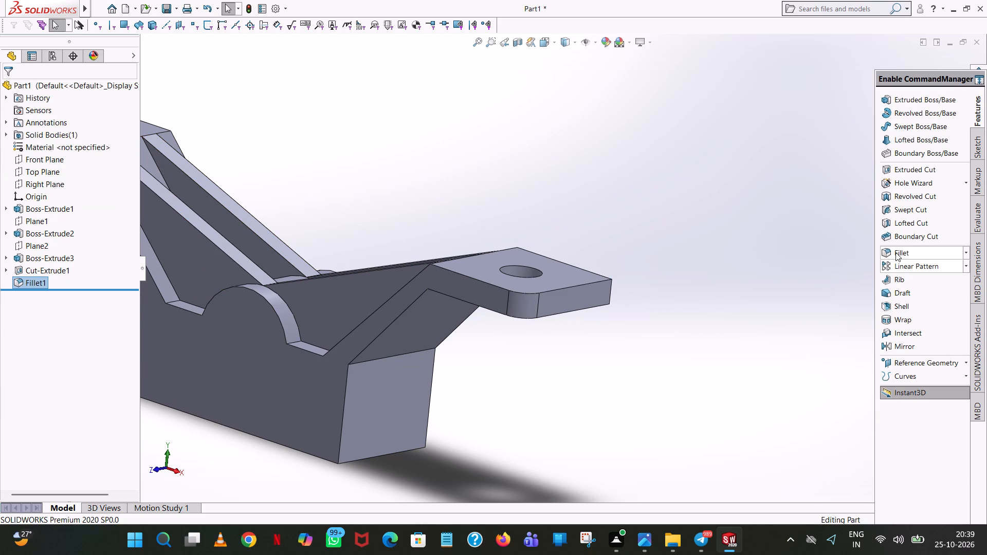
Fillet the rear outer corner edge of the right arm with a 12.5 mm radius.
left_click(896, 251)
middle_click_drag(668, 278, 606, 264)
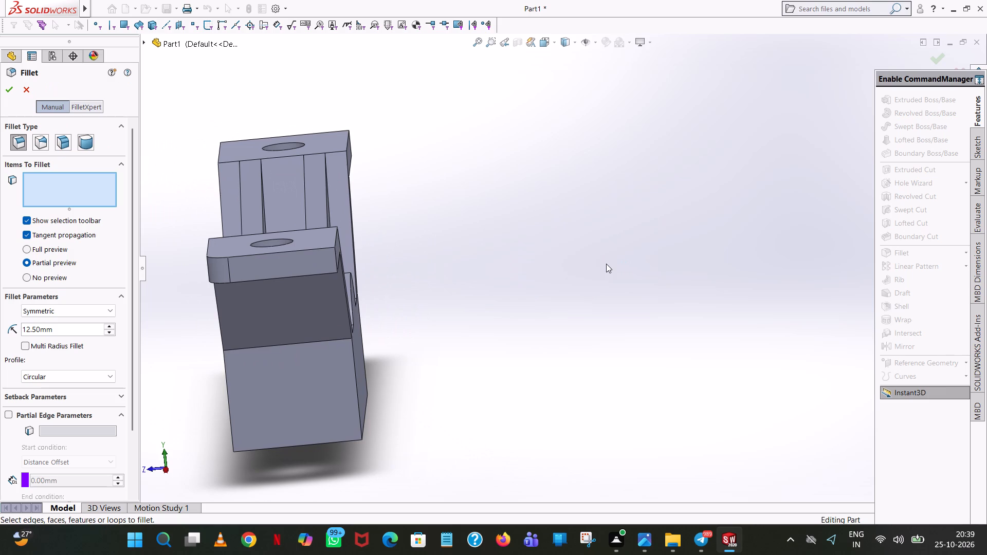
left_click(337, 255)
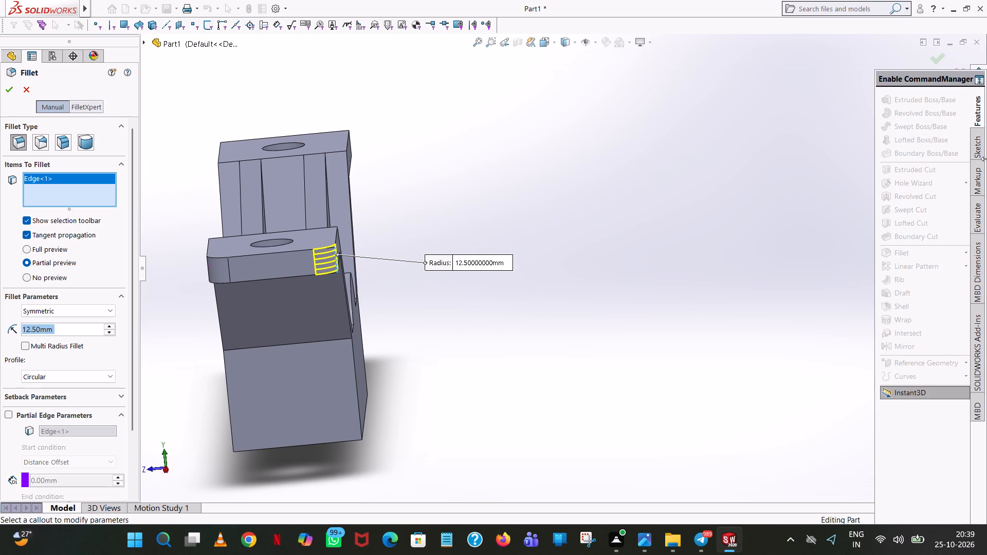
left_click(5, 84)
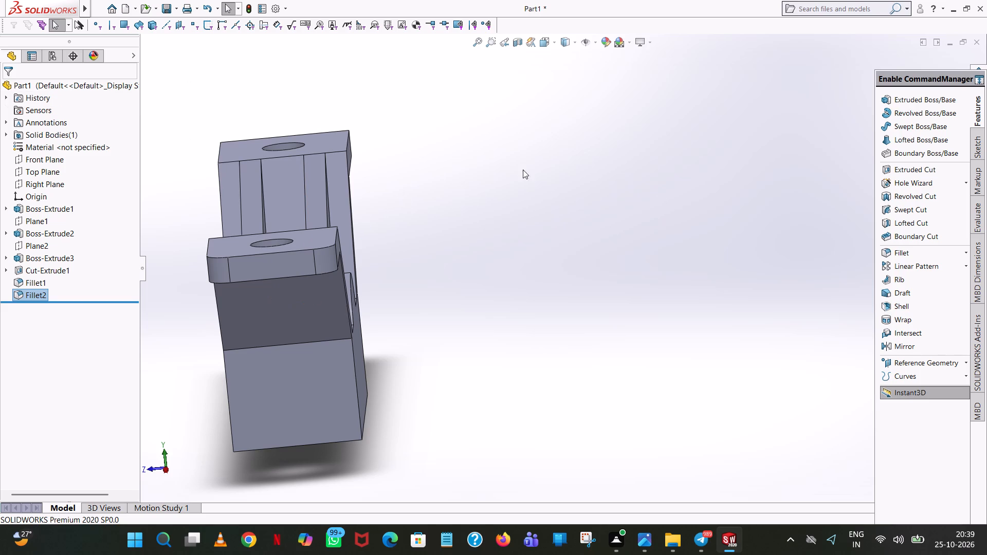
Fillet the rear outer corner edge of the left arm with a 12.5 mm radius.
left_click(902, 250)
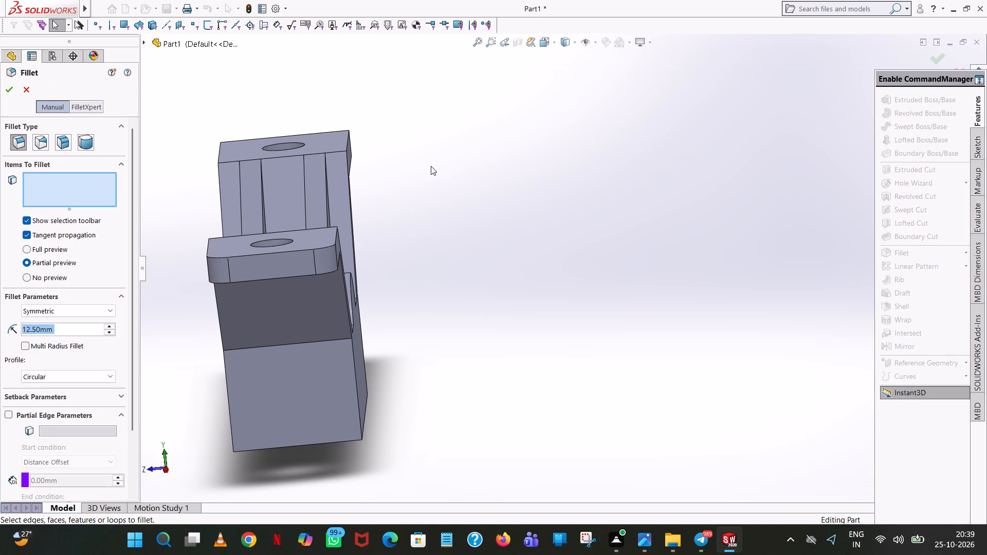
middle_click_drag(434, 165, 663, 252)
scroll(663, 252, "up", 1)
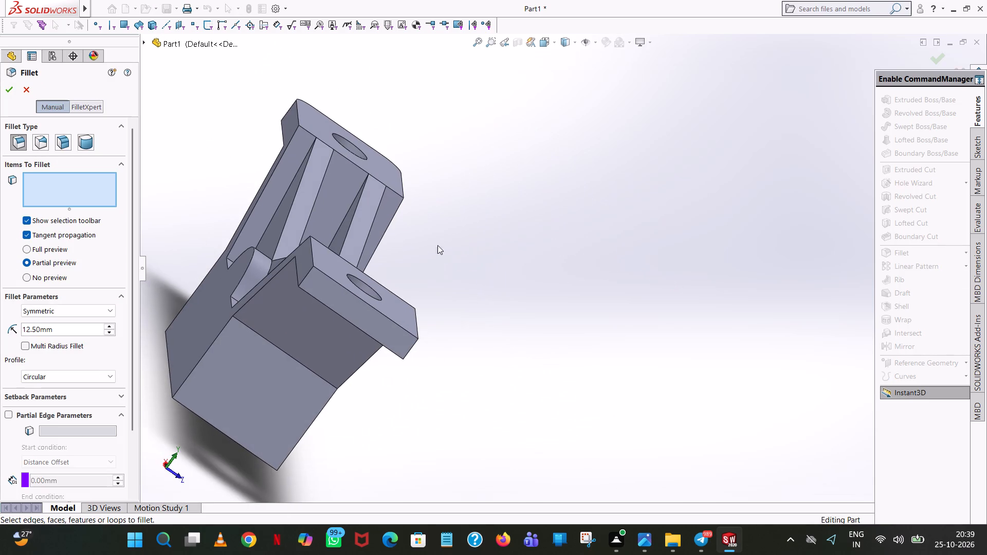
scroll(387, 238, "down", 4)
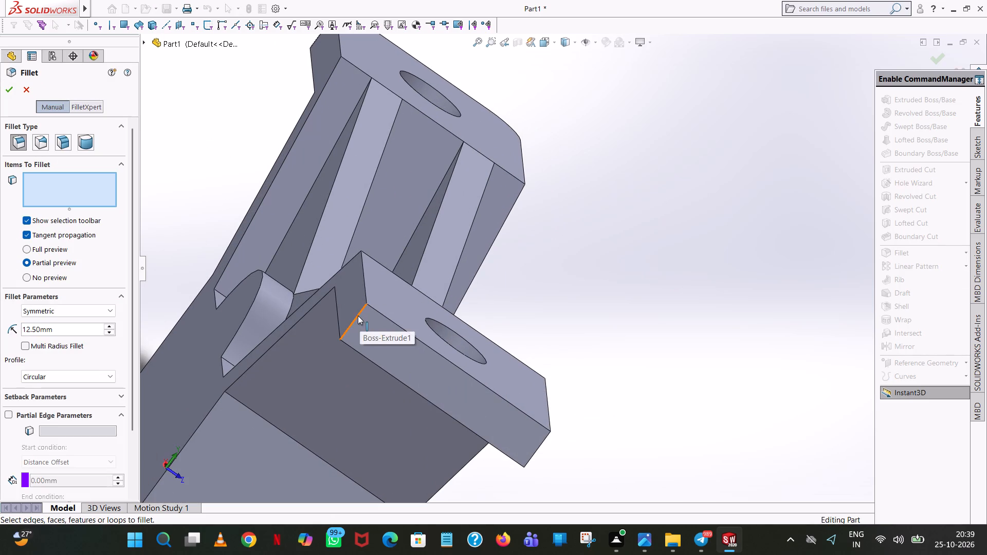
left_click(358, 315)
left_click(10, 90)
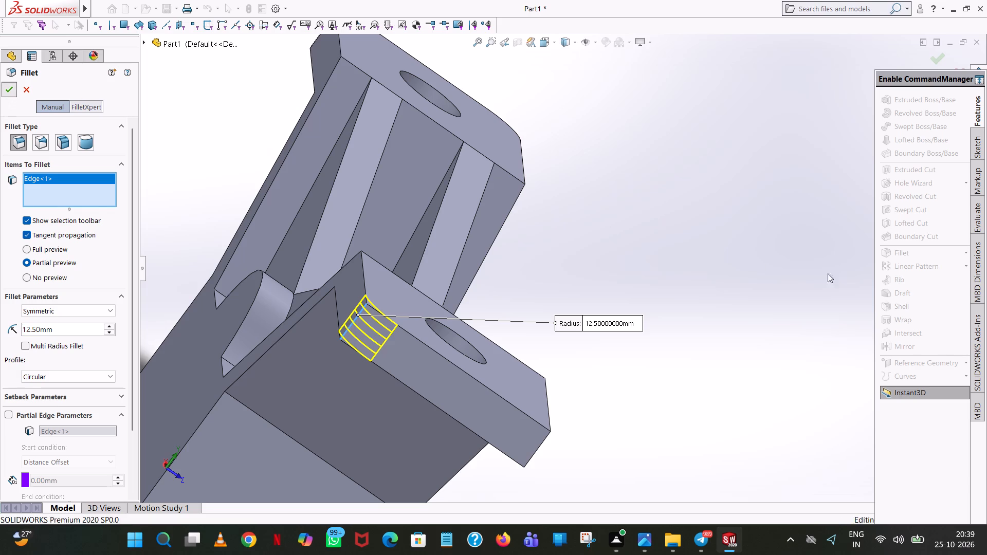
Fillet the front outer corner edge of the left arm with a 12.5 mm radius.
left_click(913, 256)
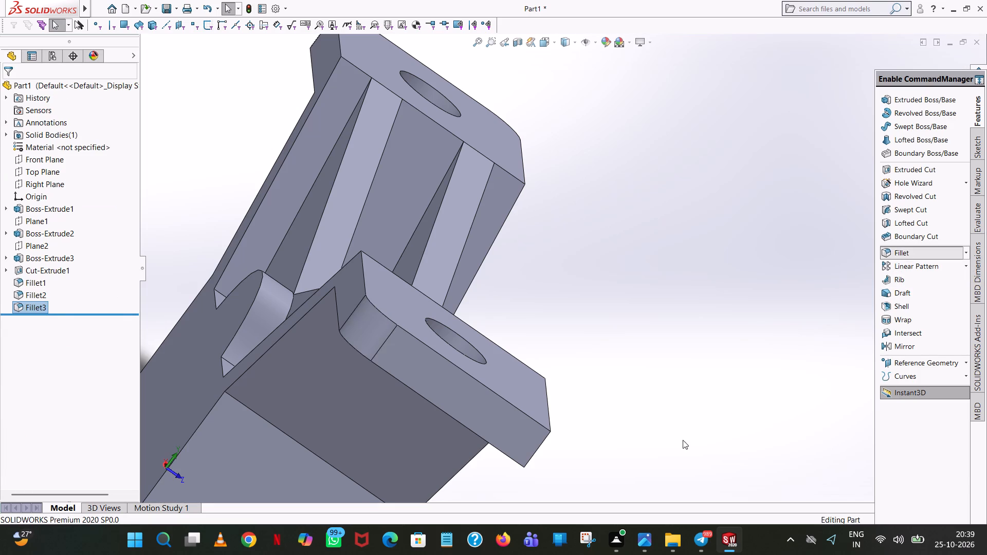
middle_click_drag(668, 428, 638, 382)
scroll(638, 384, "up", 1)
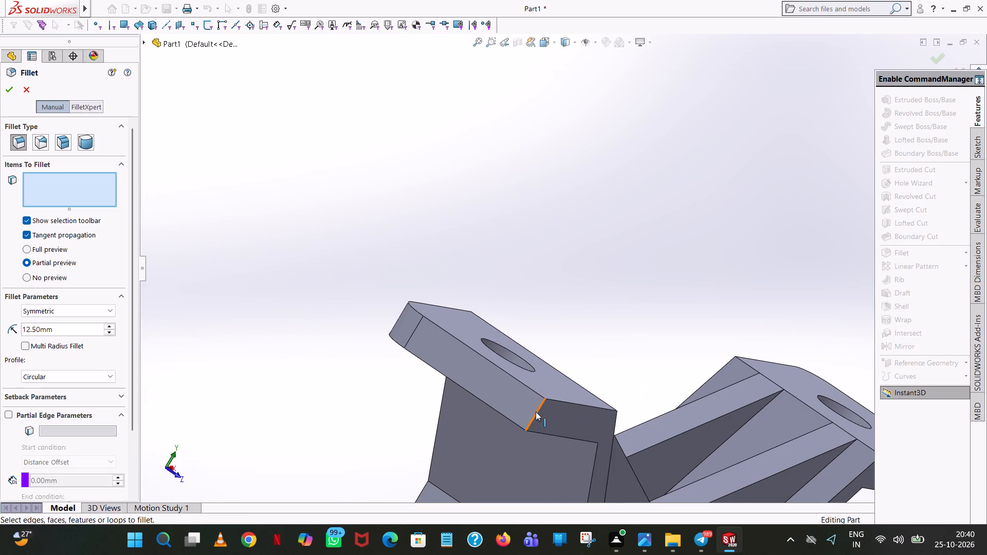
left_click(538, 411)
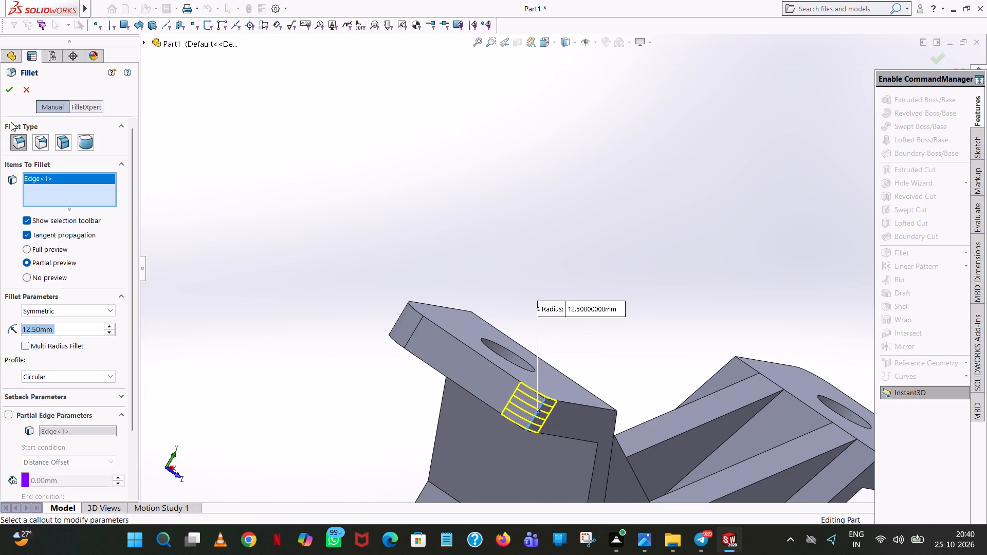
left_click(12, 93)
scroll(615, 242, "up", 7)
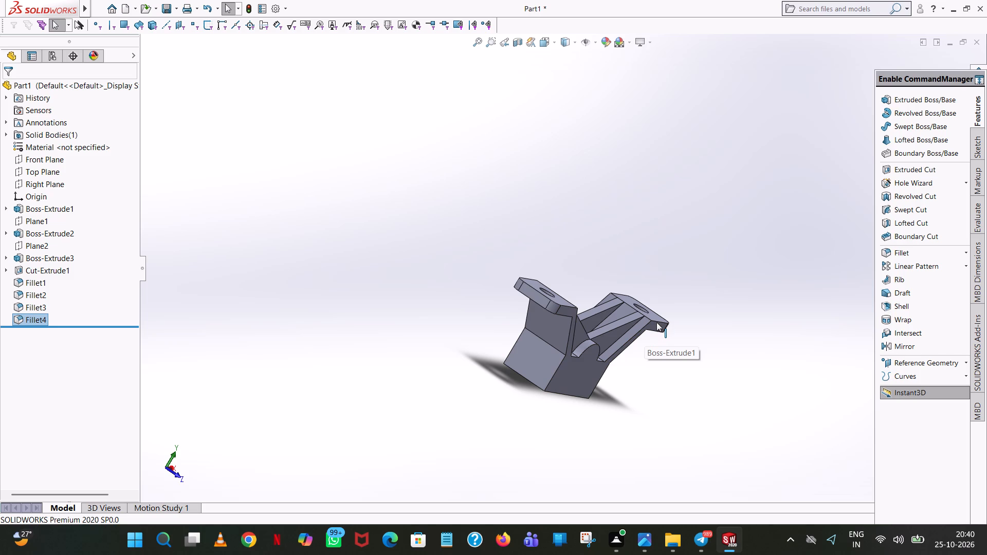
Start an Extruded Cut with a new sketch on the bracket's front face, viewed straight on.
left_click(899, 168)
middle_click_drag(686, 333, 648, 302)
scroll(648, 300, "up", 1)
scroll(566, 355, "down", 4)
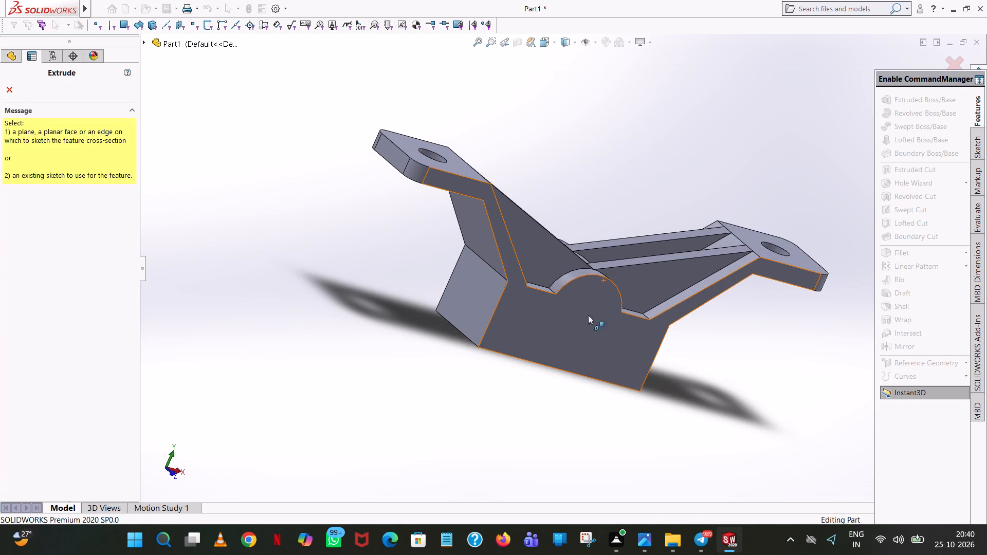
left_click(582, 296)
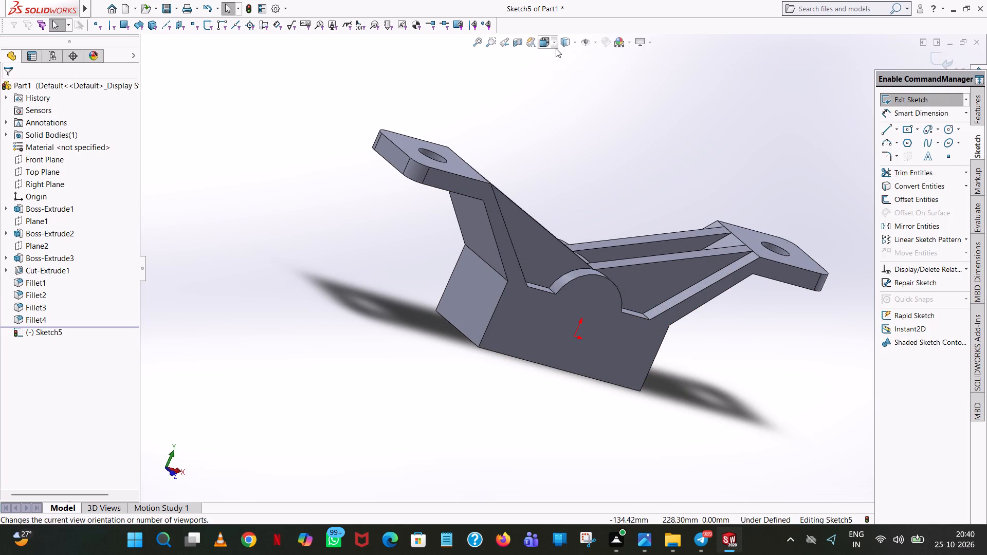
left_click(556, 36)
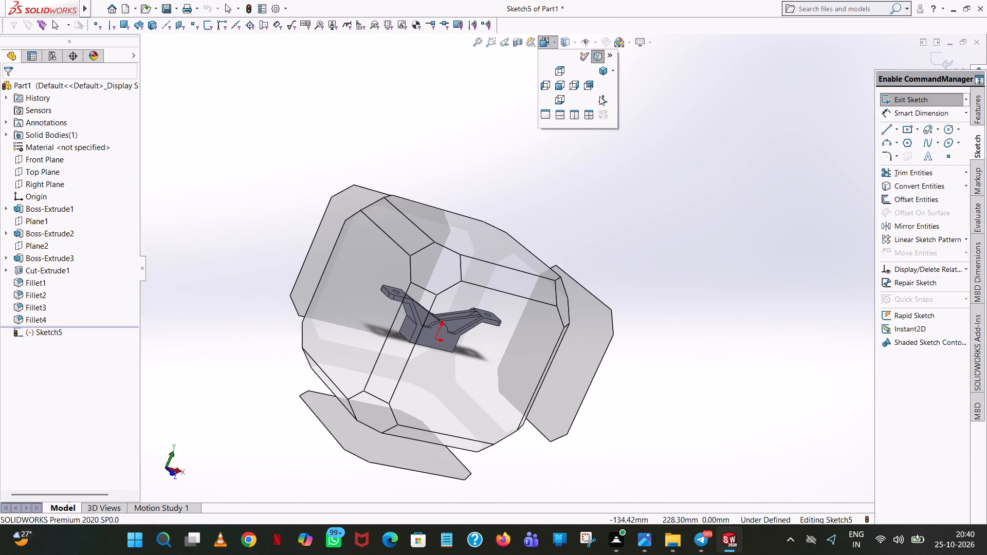
left_click(598, 100)
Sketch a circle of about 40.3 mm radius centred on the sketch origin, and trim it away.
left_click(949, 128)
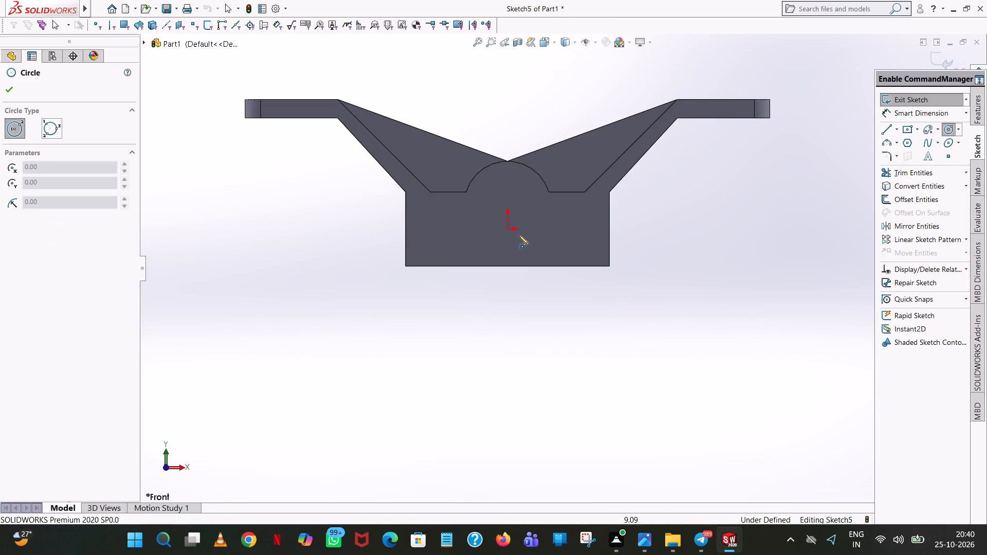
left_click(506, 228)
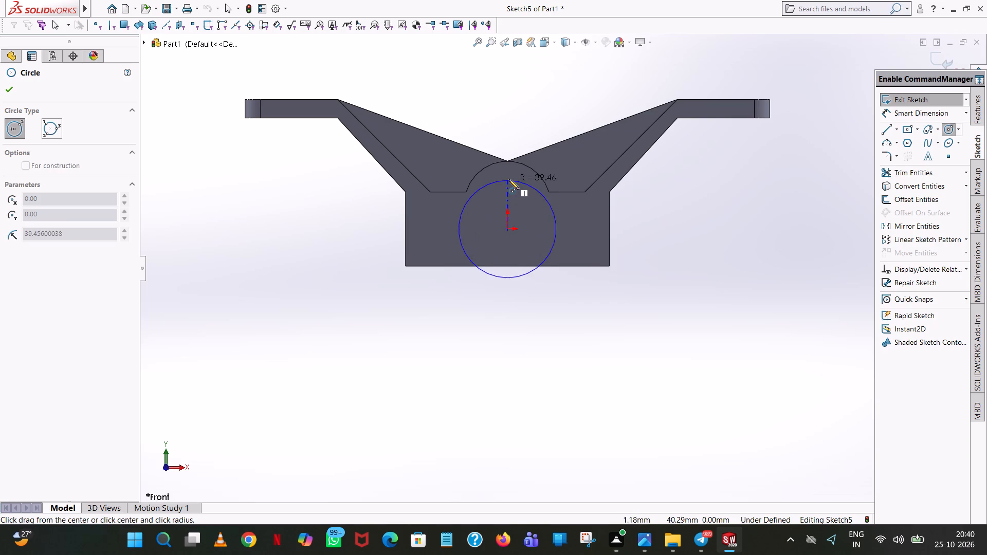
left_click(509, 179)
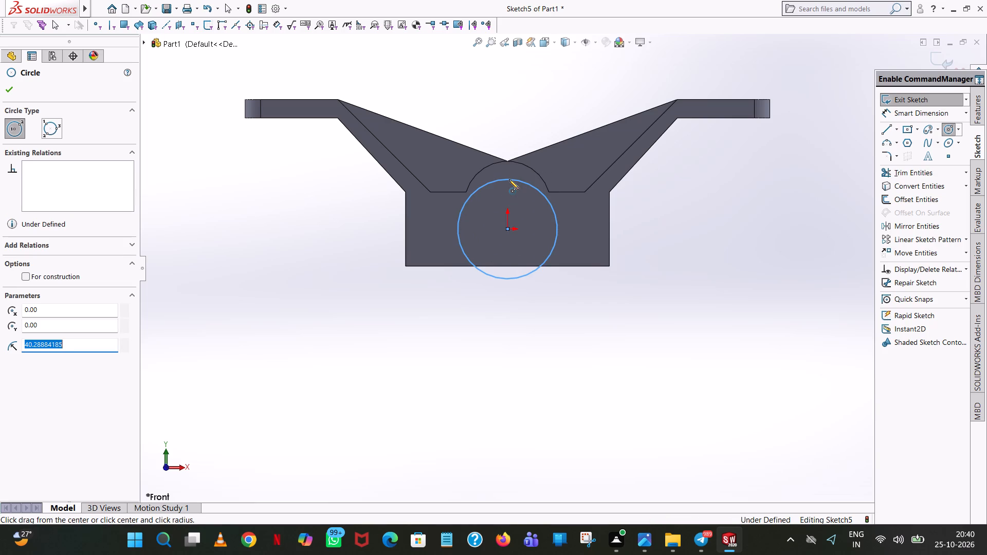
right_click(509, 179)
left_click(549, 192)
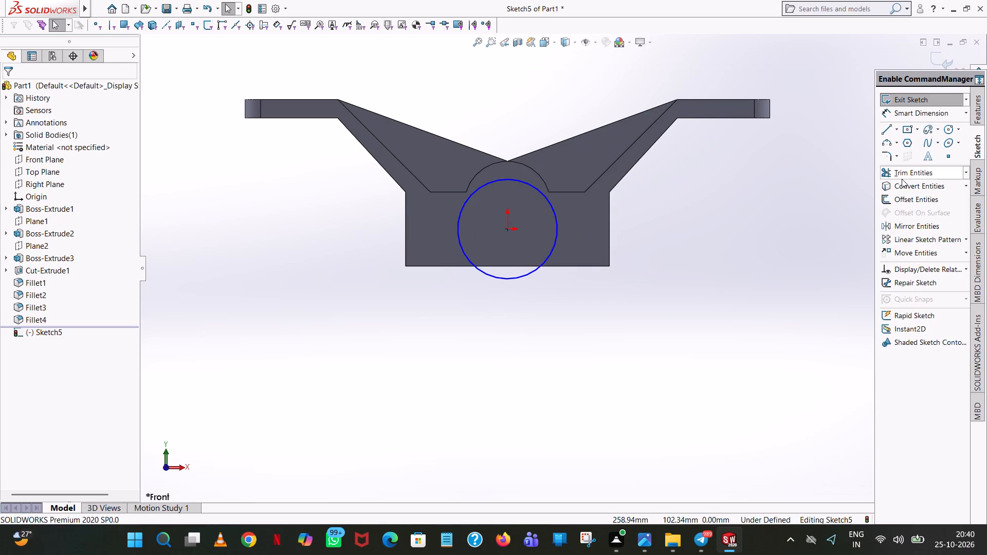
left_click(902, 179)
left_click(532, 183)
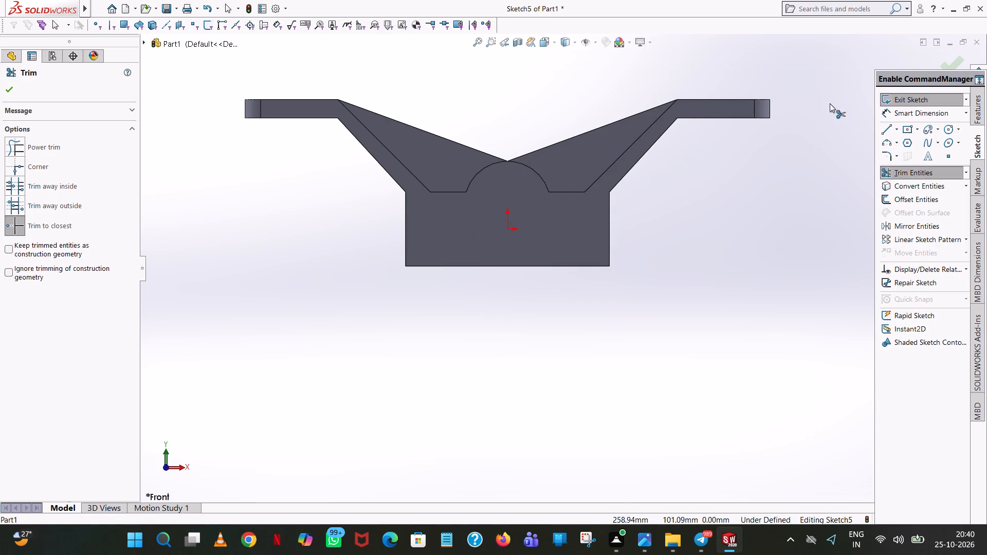
Sketch a circle of 25 mm radius centred 20 mm above the origin, concentric with the rounded boss.
left_click(948, 132)
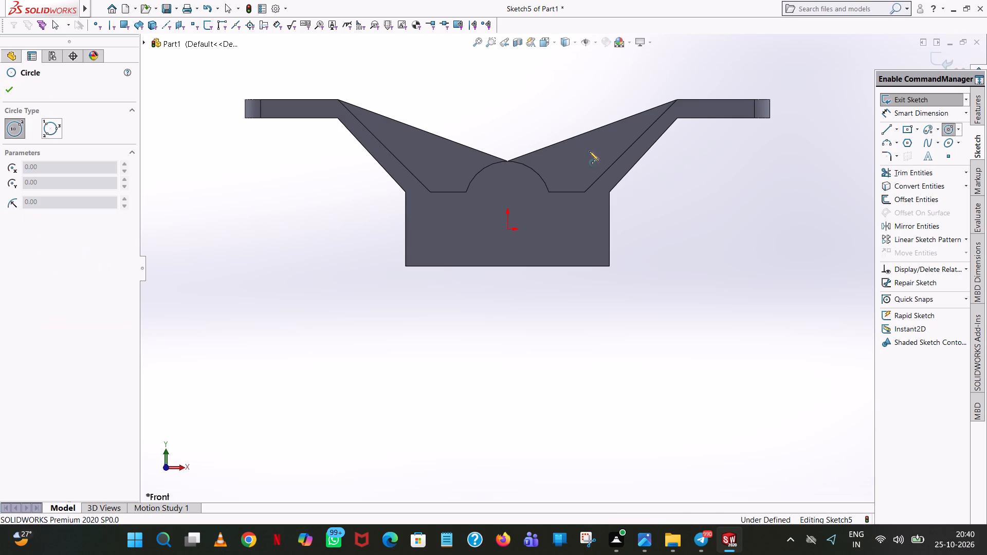
left_click(507, 203)
left_click(507, 183)
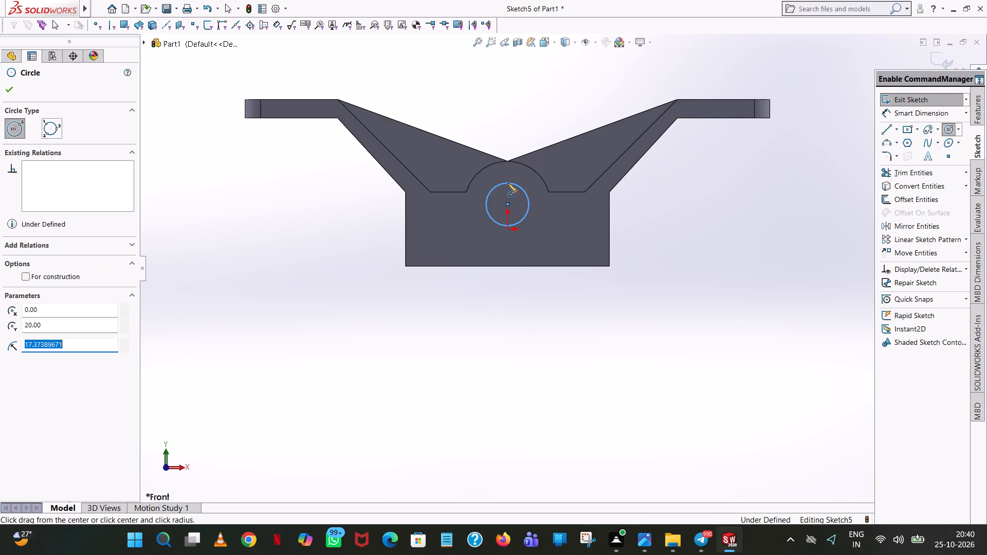
type("25")
key("Return")
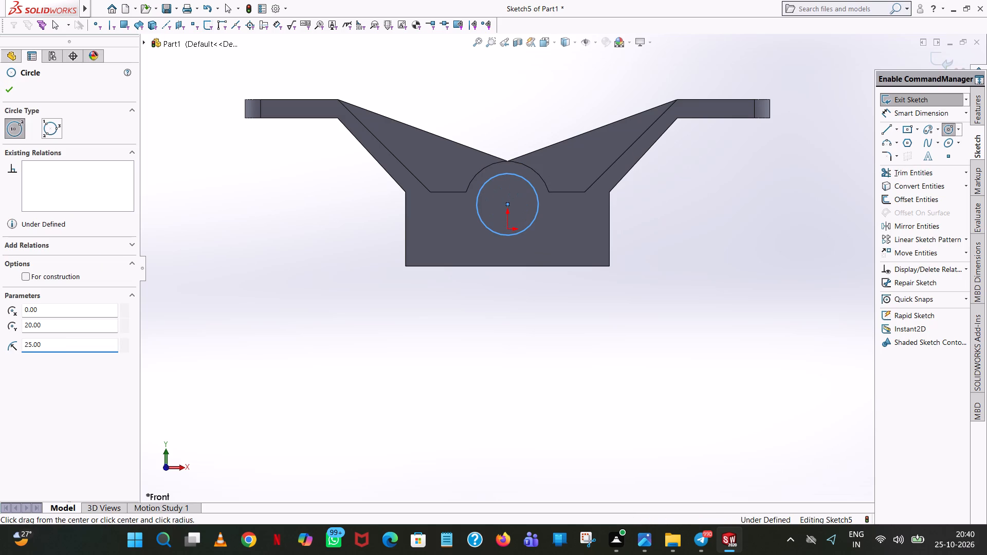
left_click(14, 88)
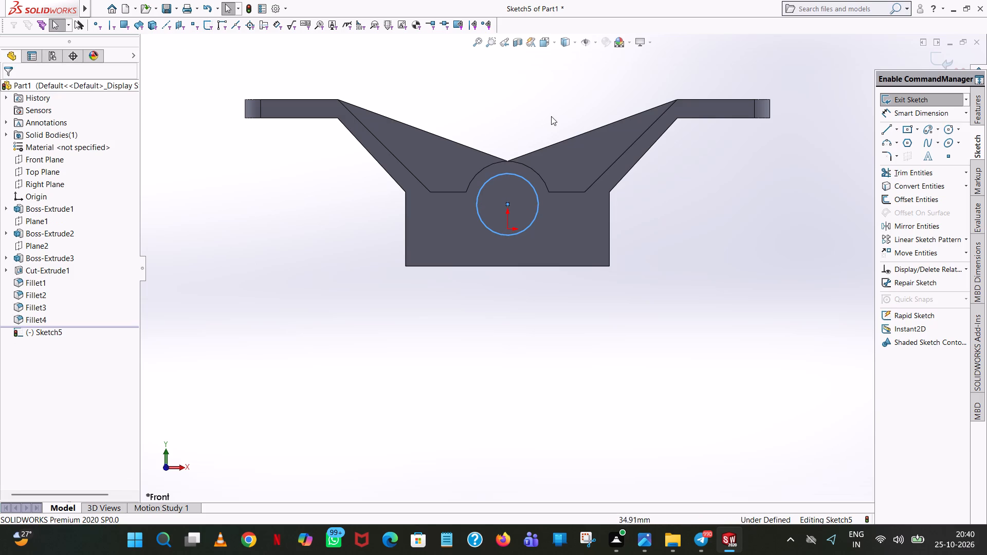
left_click(552, 115)
Dimension the diameter of the sketched circle on the bracket's front face.
left_click(916, 116)
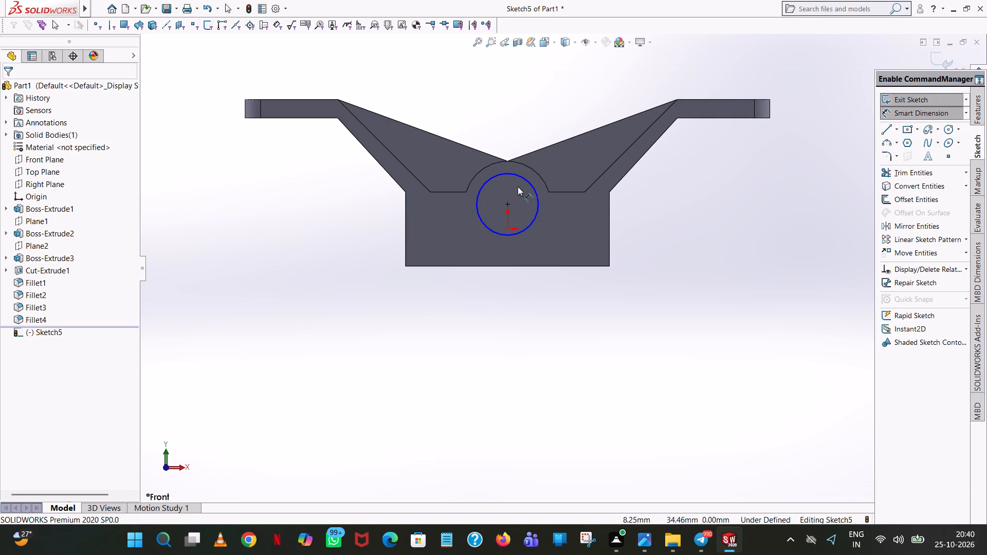
left_click(531, 183)
left_click(766, 239)
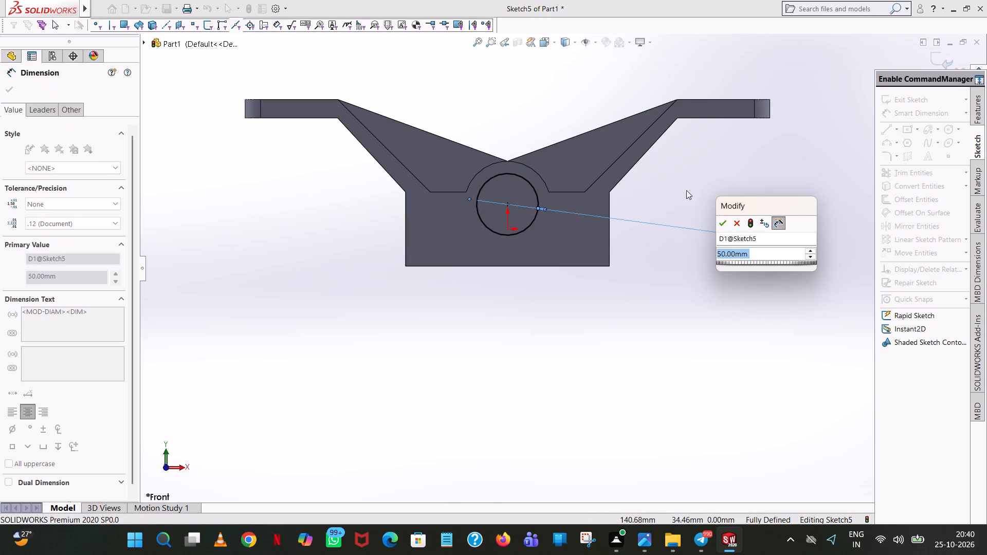
left_click(720, 219)
left_click(696, 183)
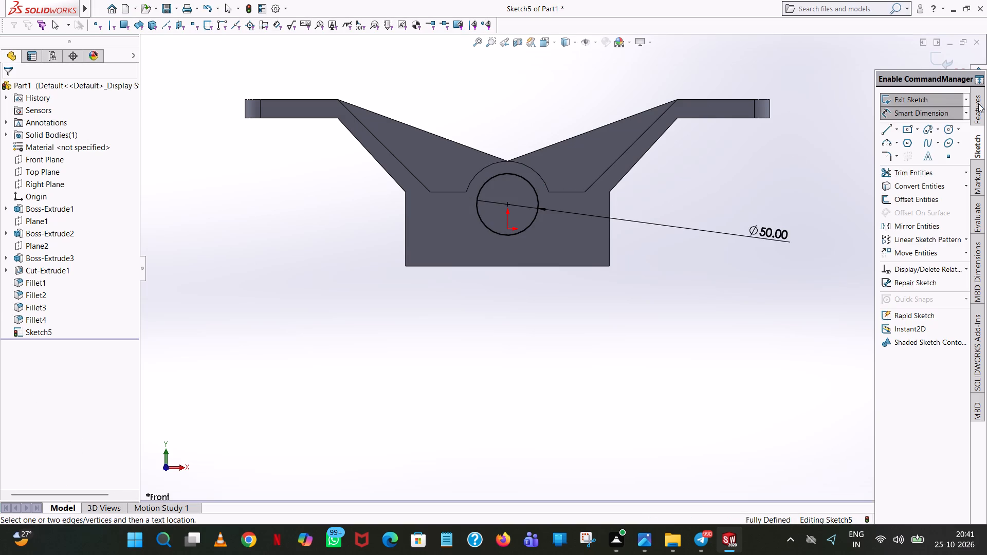
Cut the front-face circle 5 mm deep into the bracket as a blind extruded cut.
left_click(979, 103)
left_click(900, 168)
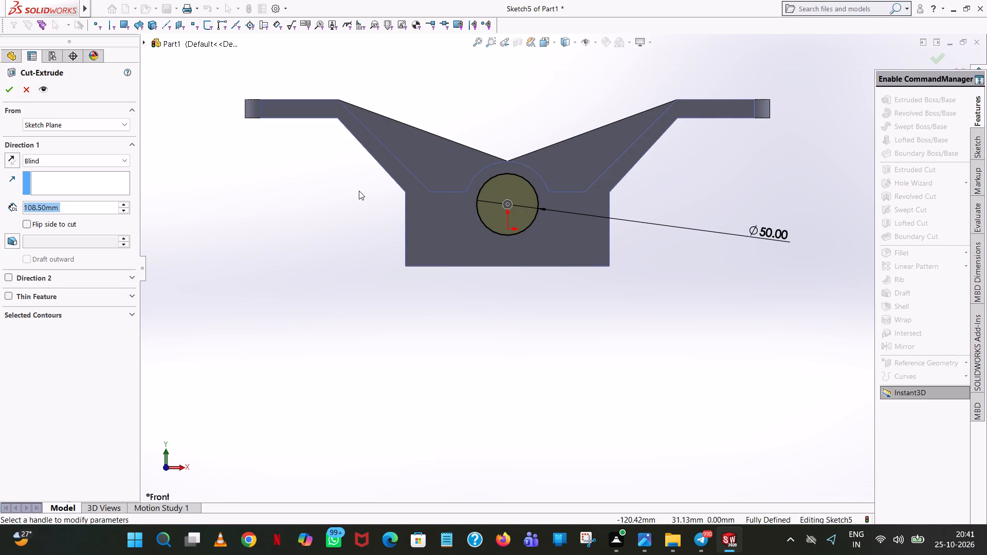
key("5")
key("Return")
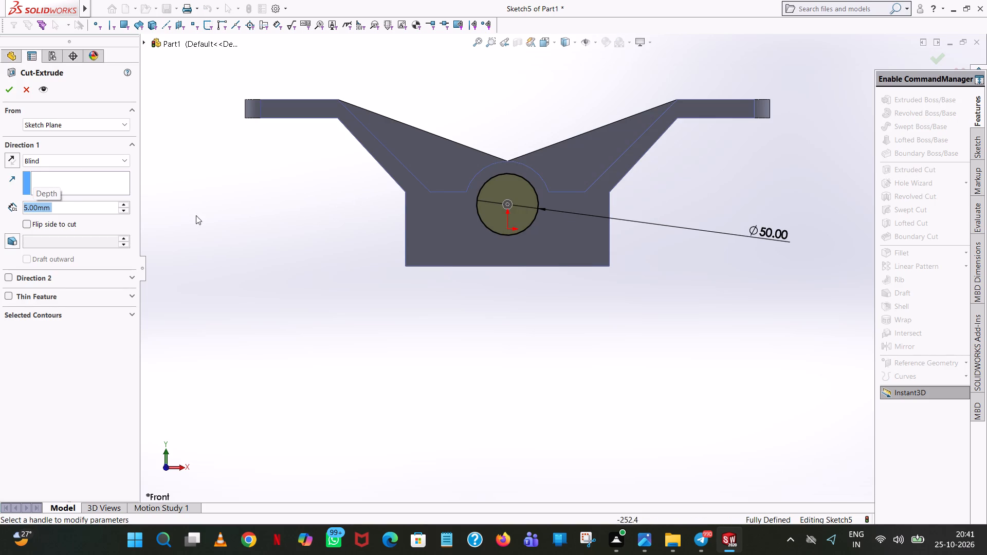
left_click(196, 215)
middle_click_drag(265, 201, 272, 357)
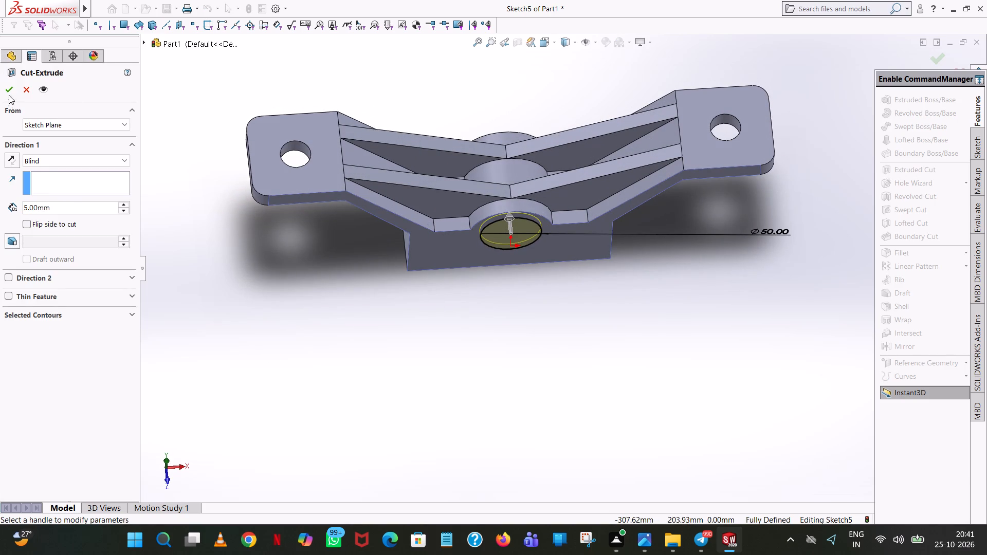
left_click(10, 88)
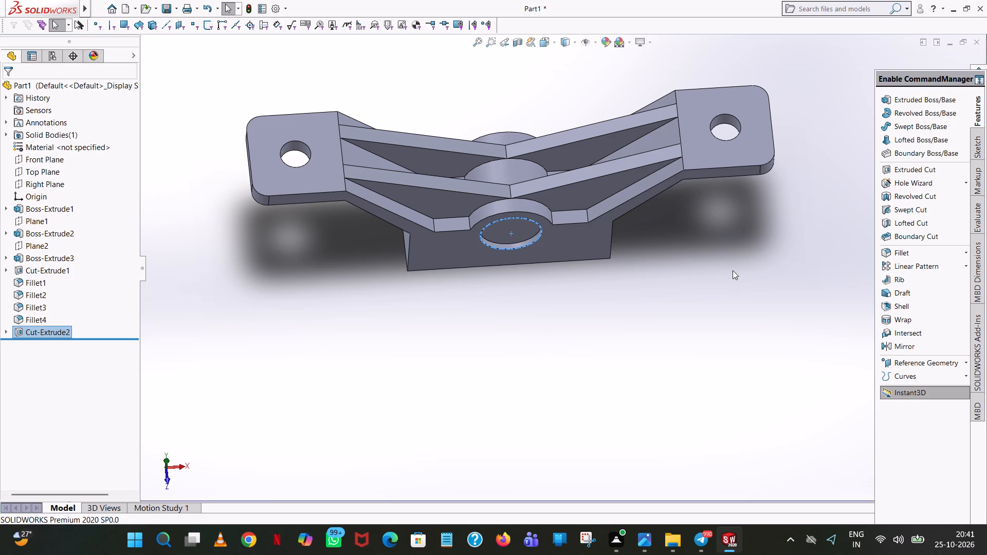
left_click(733, 270)
For a new Extruded Cut, sketch a concentric circle of 20 mm radius on the floor of the front recess.
left_click(923, 169)
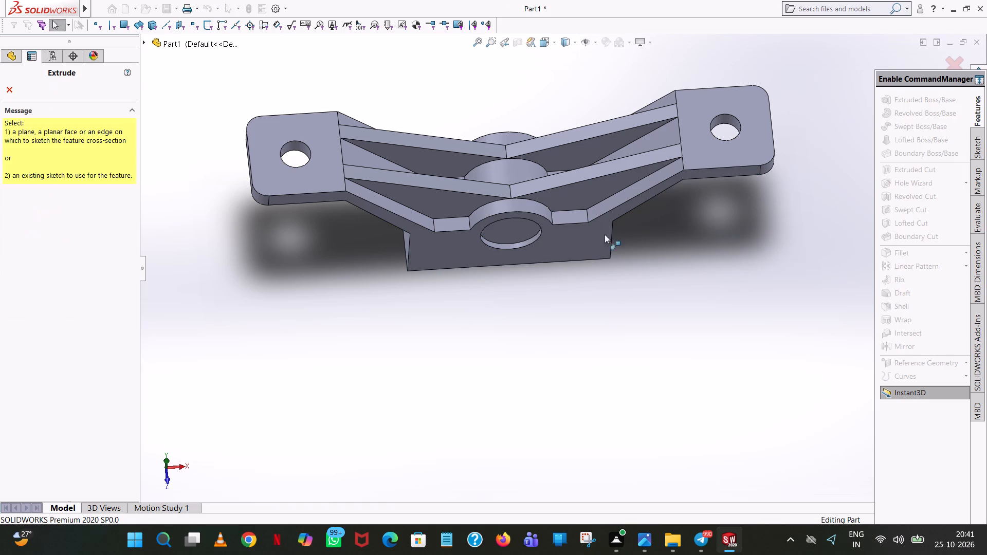
middle_click_drag(514, 221, 506, 82)
scroll(506, 82, "up", 1)
scroll(525, 182, "down", 3)
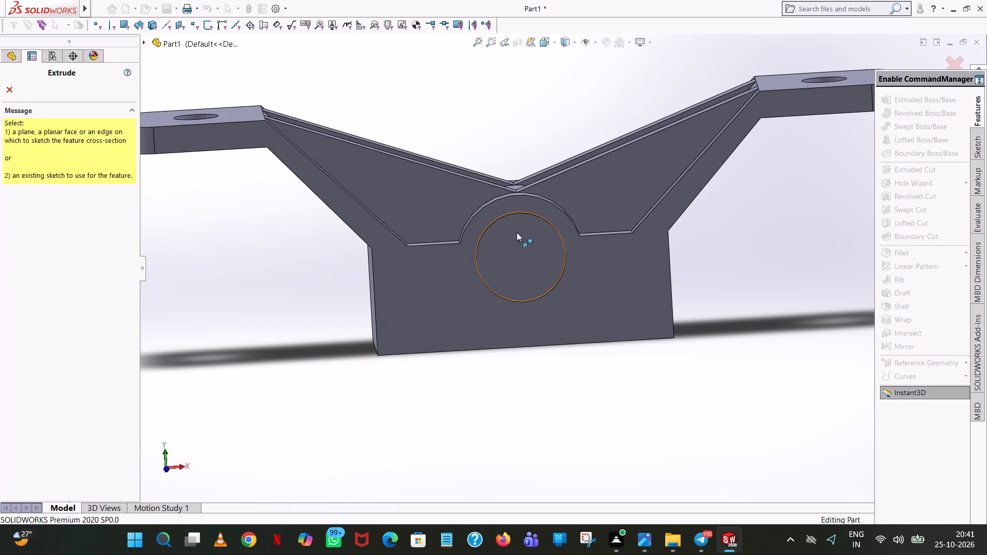
left_click(514, 244)
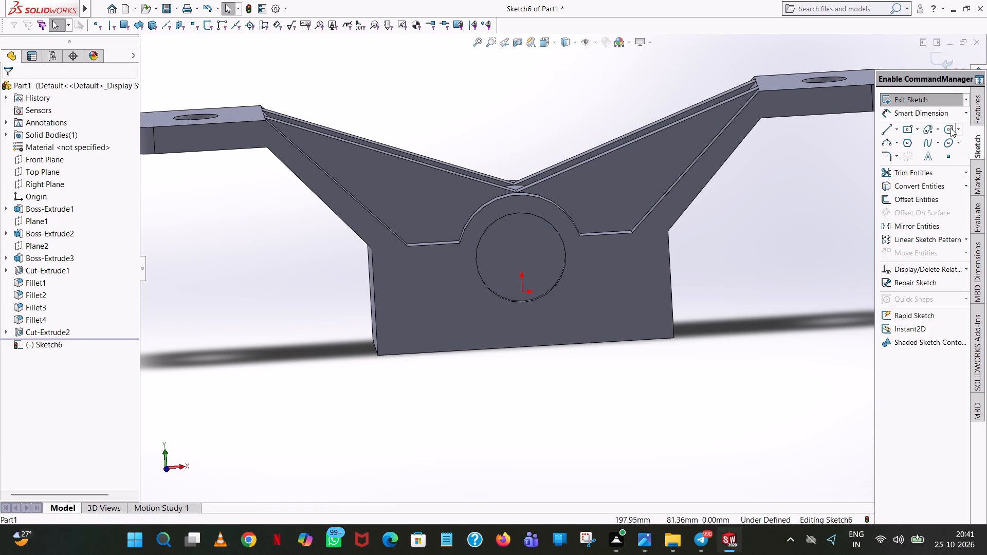
left_click(951, 128)
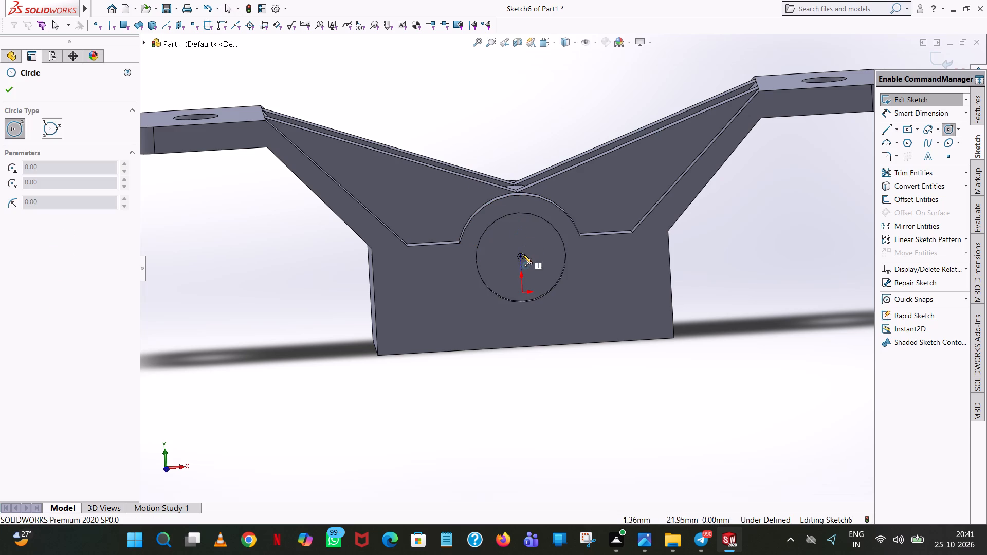
left_click(521, 256)
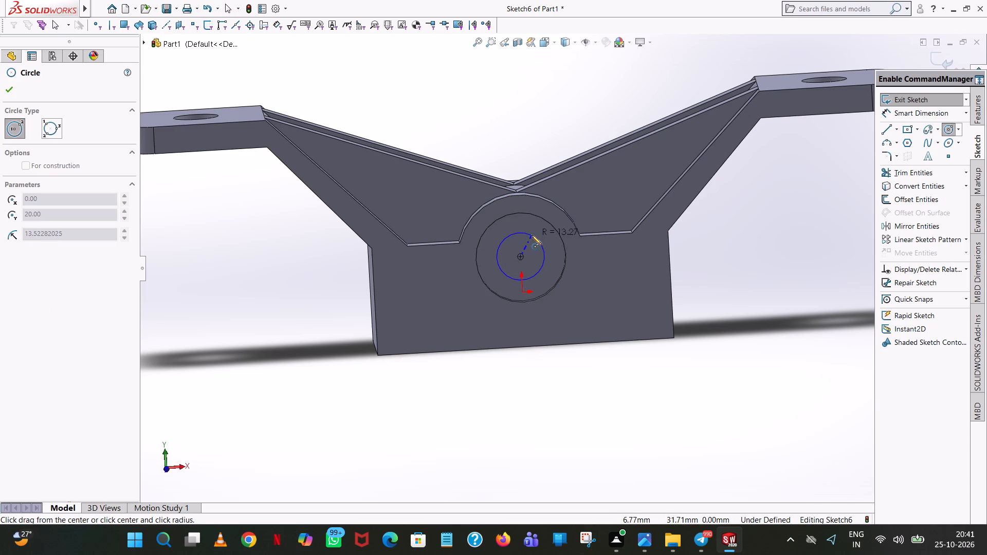
left_click(532, 235)
type("20")
key("Return")
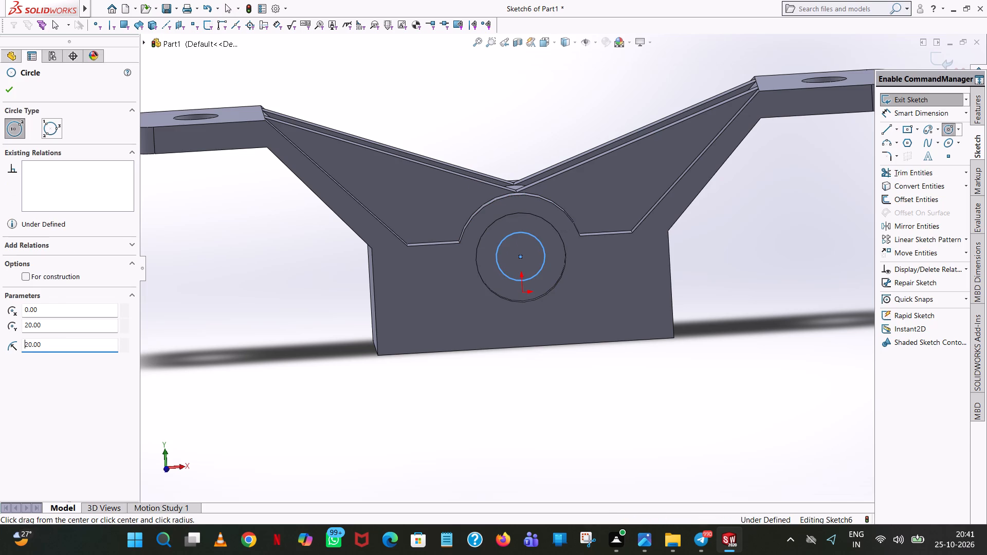
left_click(14, 87)
left_click(389, 88)
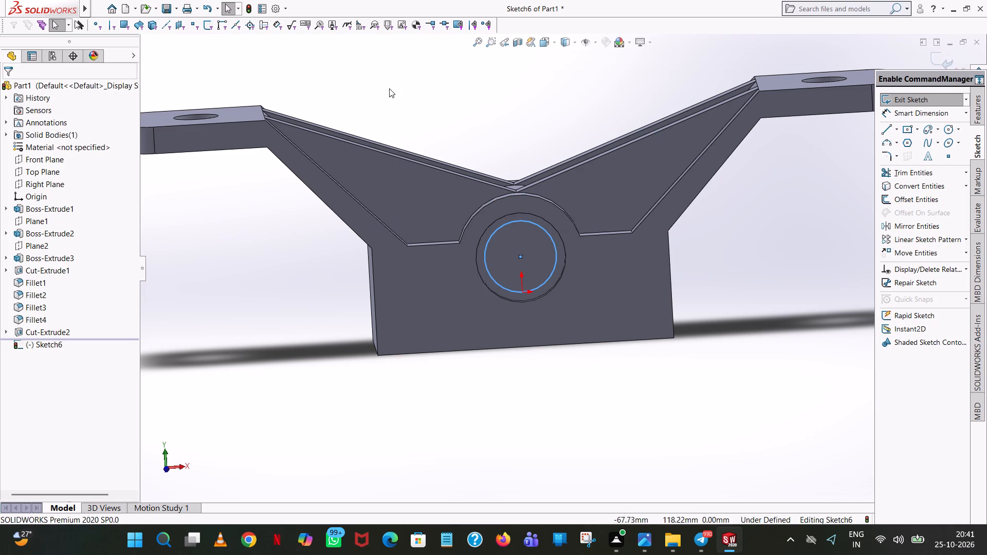
Dimension the diameter of the circle on the recess floor.
left_click(901, 114)
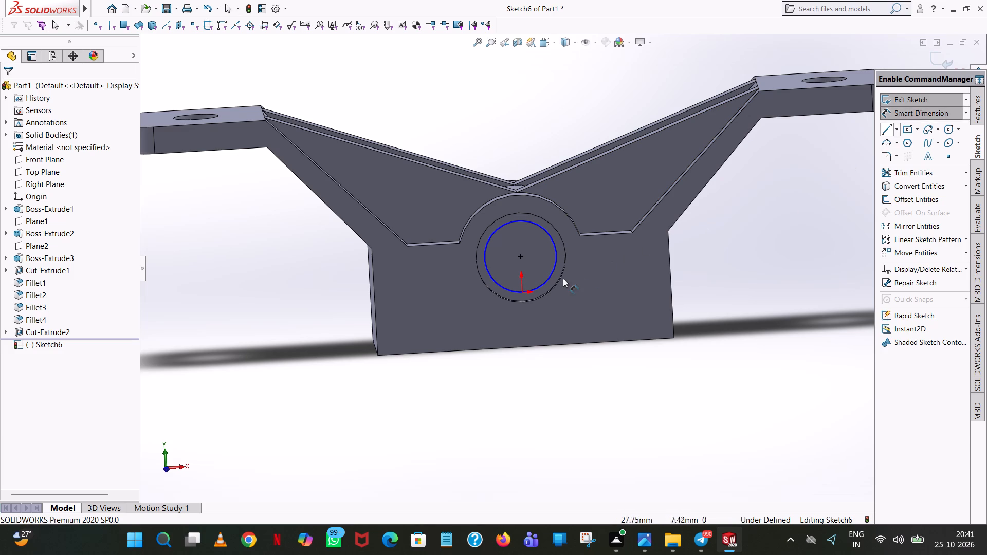
left_click(549, 281)
left_click(633, 396)
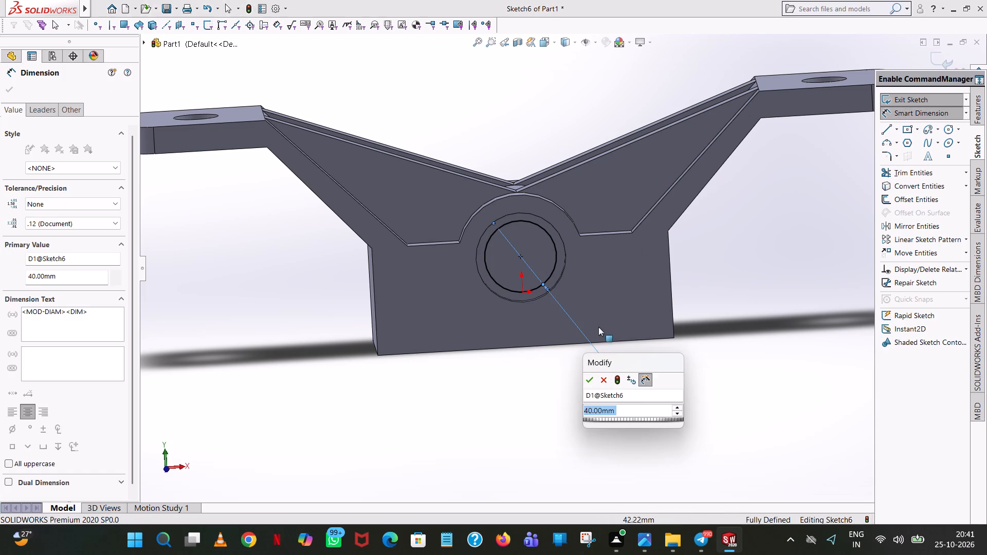
left_click(588, 383)
left_click(771, 249)
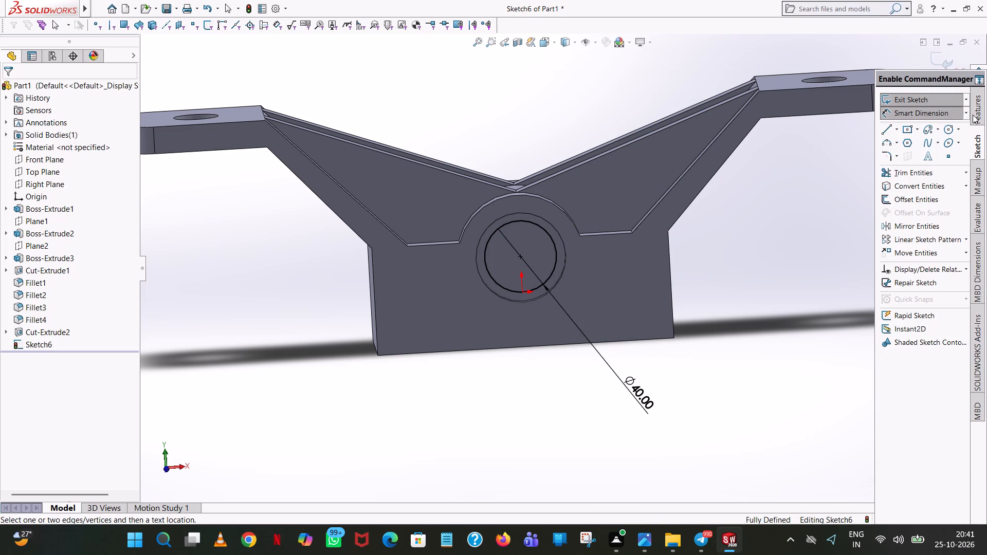
Cut the recess-floor circle to a blind depth of 98 mm, passing through the bracket's rear side.
left_click(974, 115)
left_click(916, 170)
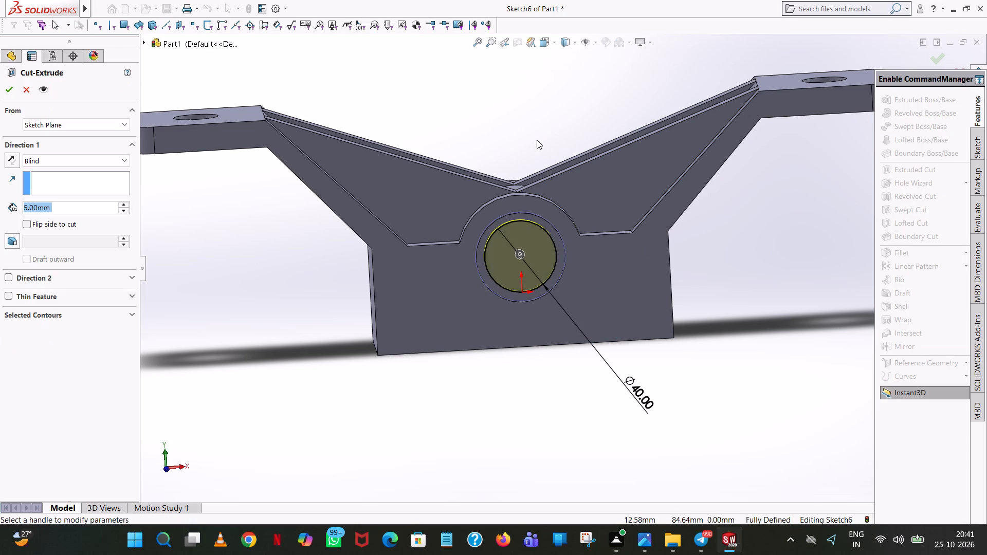
middle_click_drag(537, 140, 553, 342)
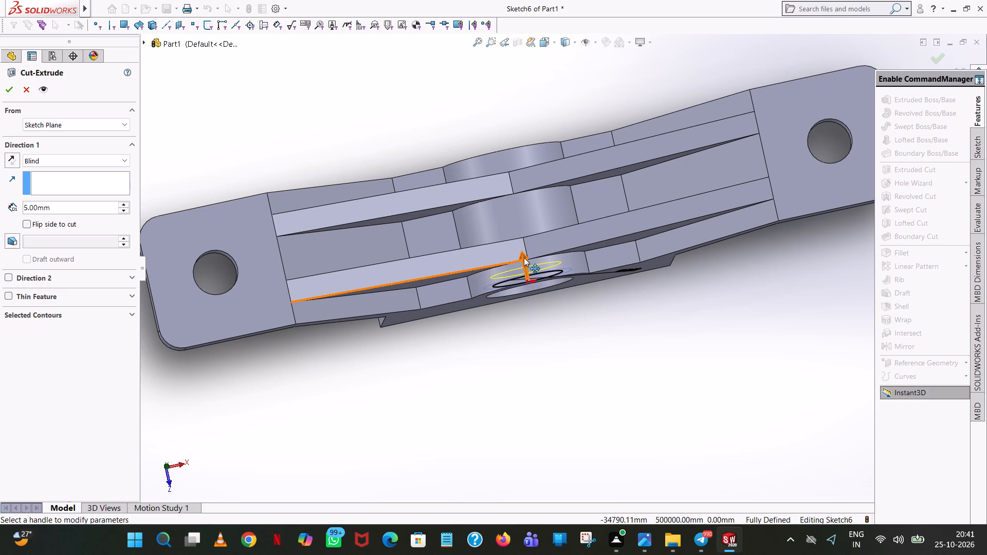
left_click_drag(524, 257, 503, 170)
left_click(486, 103)
left_click_drag(502, 158, 489, 106)
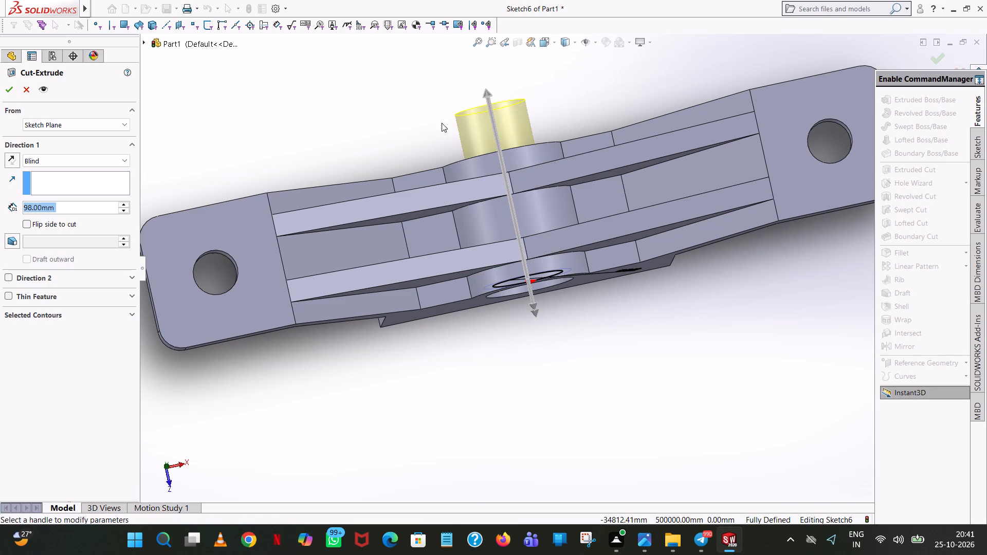
left_click(14, 90)
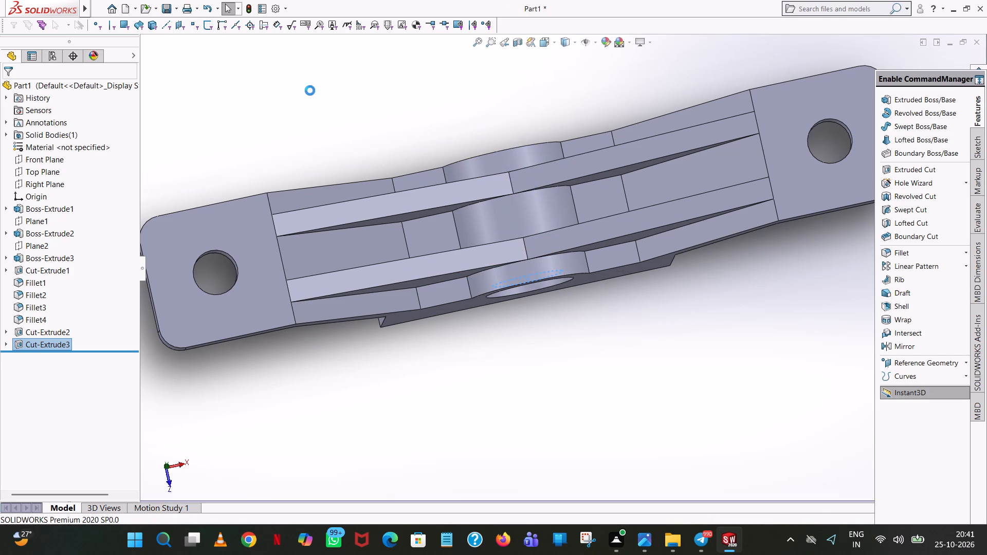
For a new Extruded Cut, sketch a circle of 25 mm radius on the bracket's back face, concentric with the bore.
middle_click_drag(312, 91, 371, 307)
left_click(896, 168)
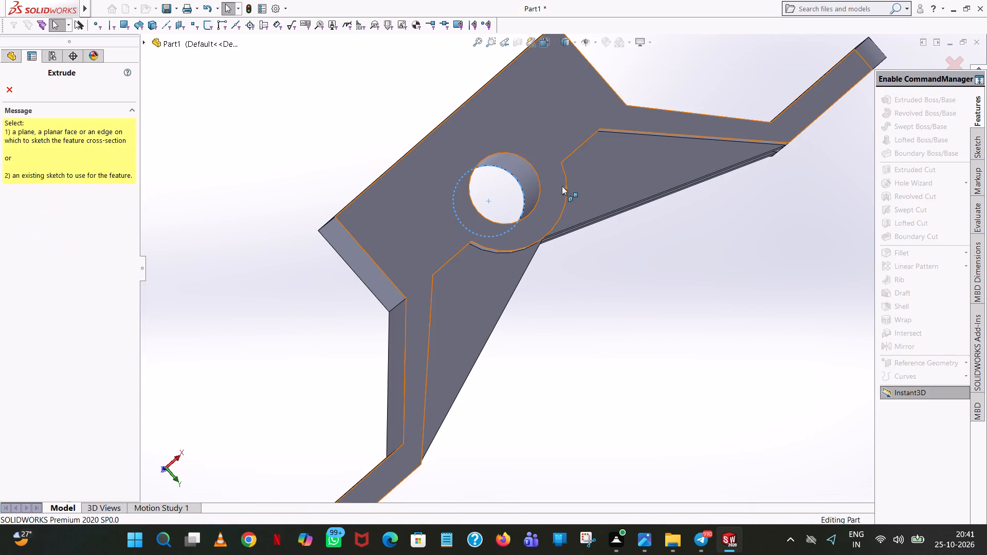
left_click(507, 120)
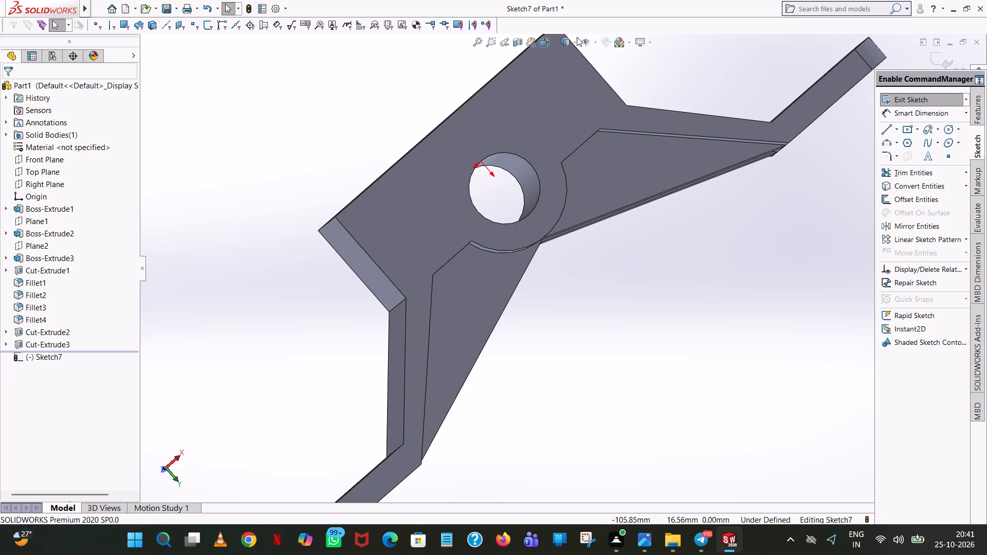
left_click(556, 38)
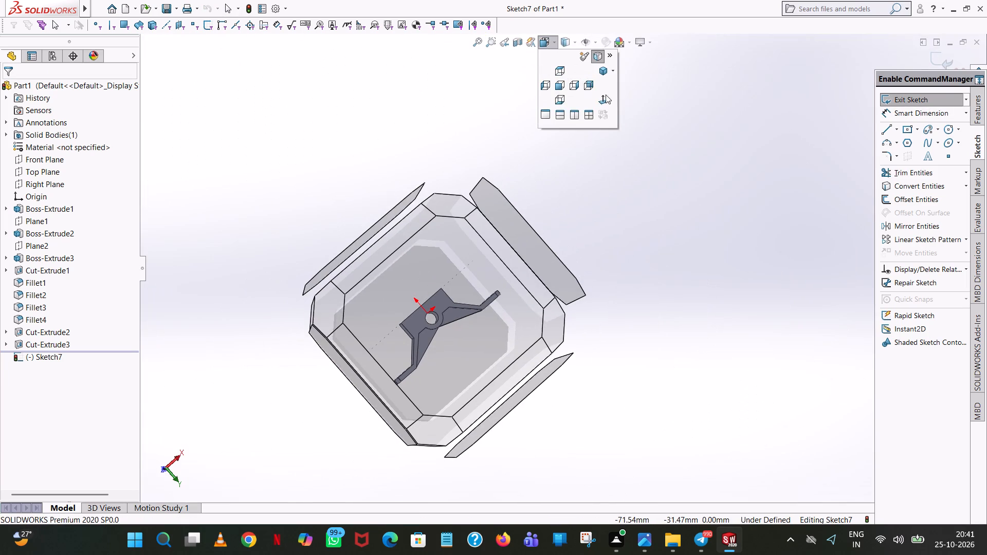
left_click(604, 96)
left_click(947, 124)
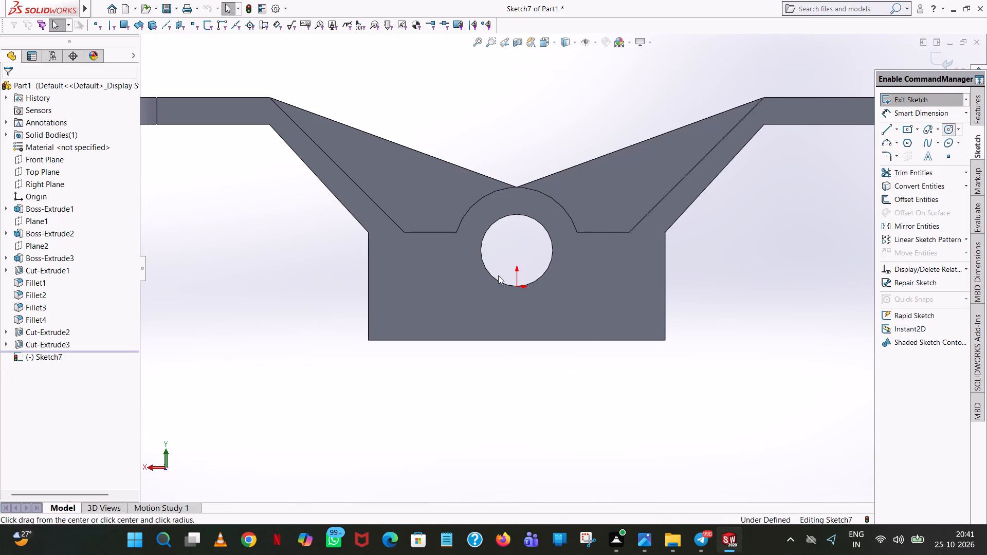
left_click(517, 250)
left_click(513, 196)
type("25")
key("Return")
right_click(513, 196)
left_click(536, 209)
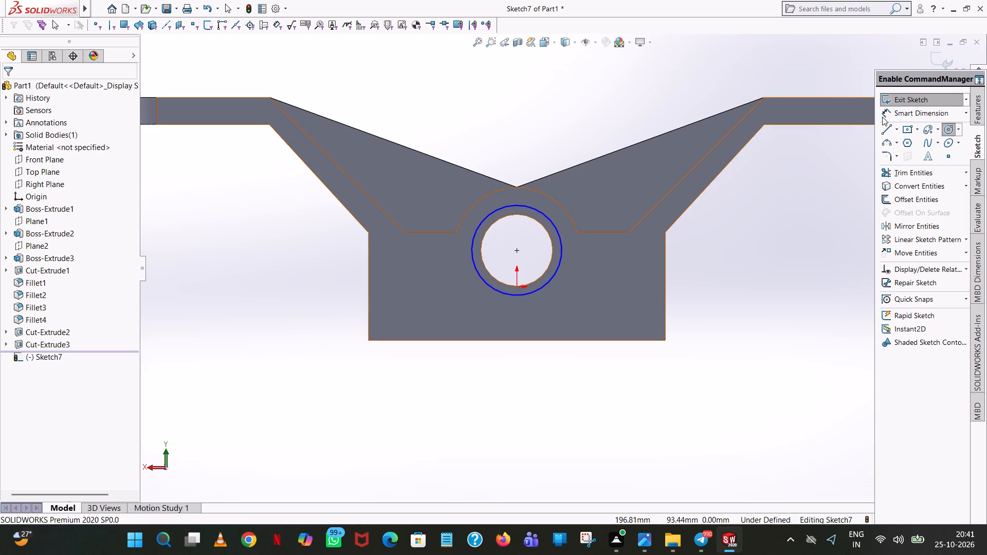
Dimension the diameter of the circle around the bore on the back face.
left_click(924, 109)
left_click(522, 203)
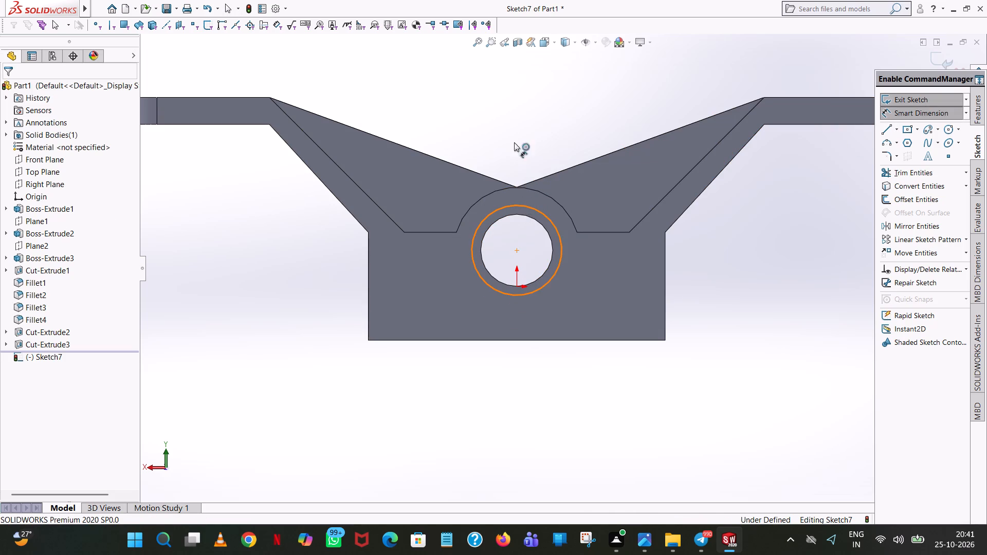
left_click(519, 94)
left_click(473, 82)
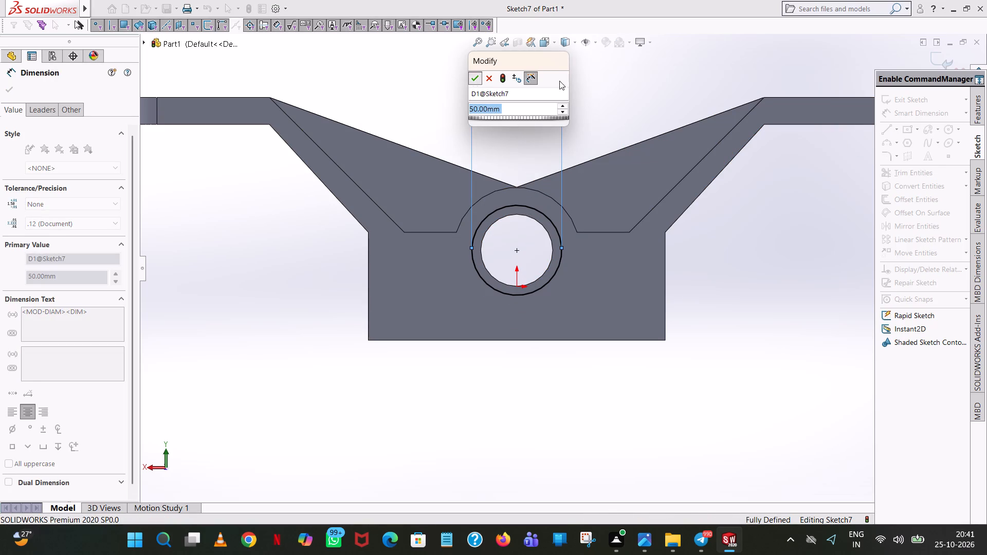
left_click(640, 79)
Cut the back-face circle 5 mm deep as a blind counterbore around the shaft bore.
left_click(976, 110)
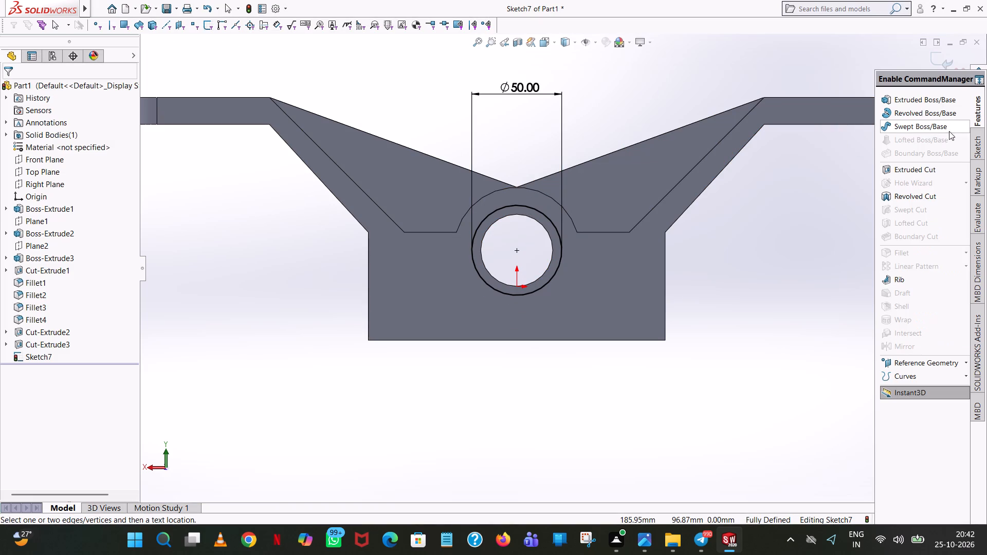
left_click(893, 174)
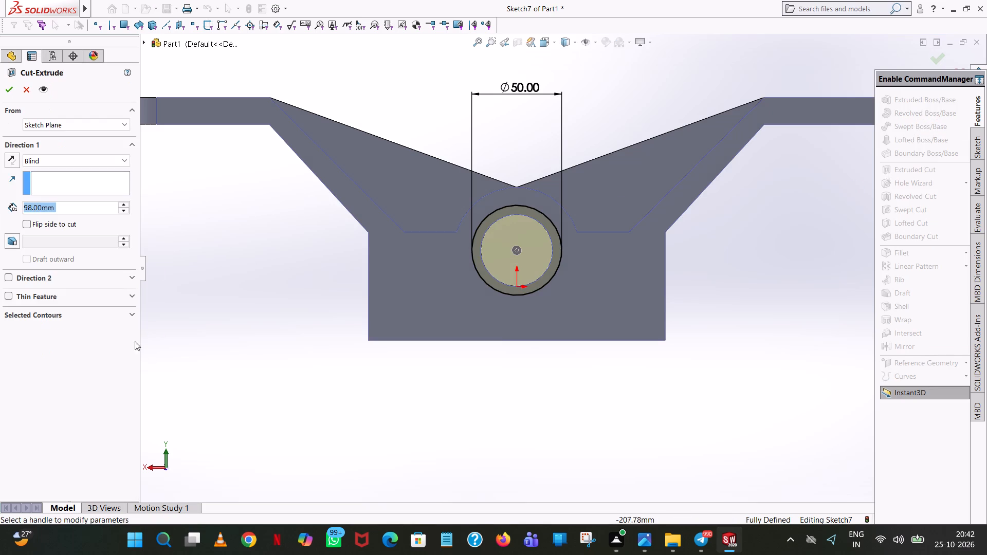
key("5")
key("Return")
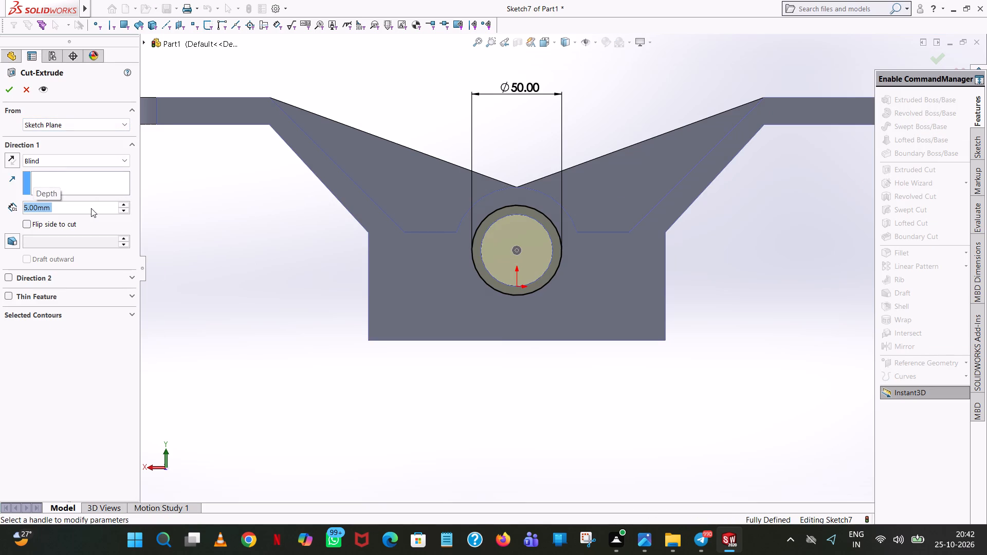
left_click(182, 208)
middle_click_drag(191, 203, 201, 348)
scroll(195, 256, "up", 1)
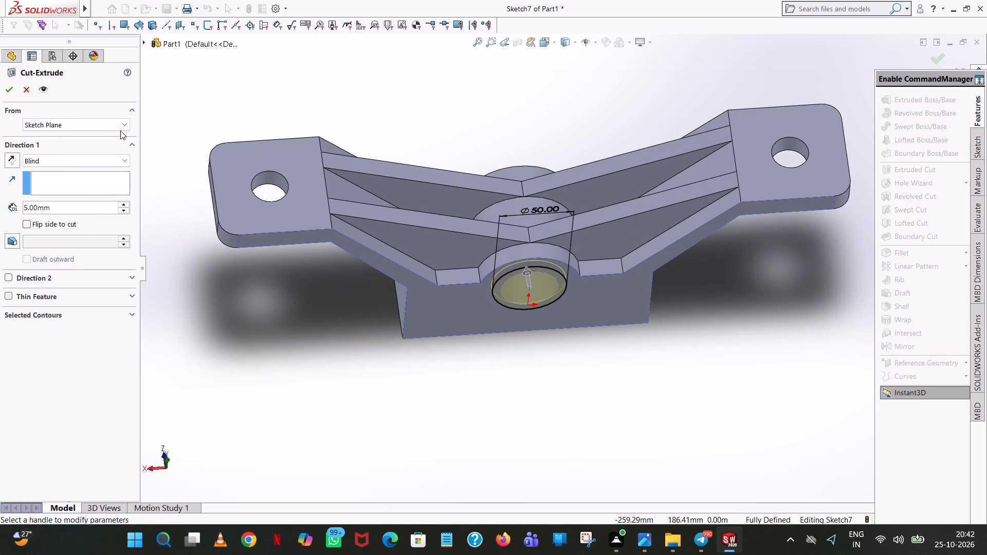
left_click(15, 87)
left_click(562, 112)
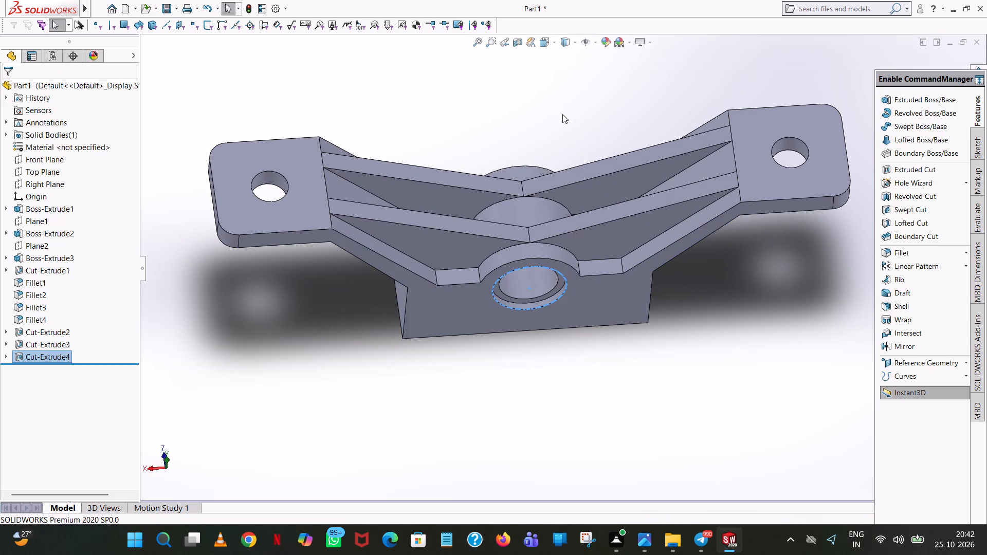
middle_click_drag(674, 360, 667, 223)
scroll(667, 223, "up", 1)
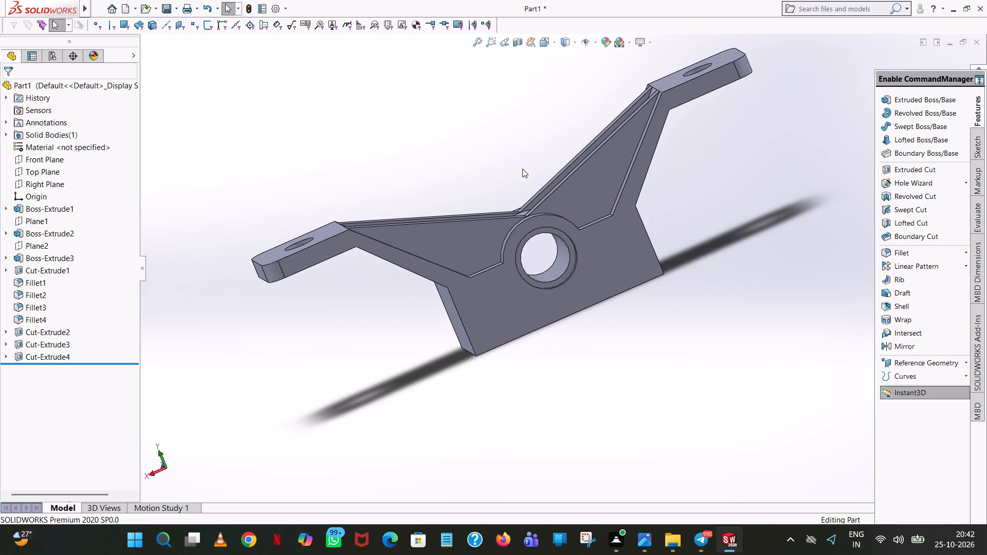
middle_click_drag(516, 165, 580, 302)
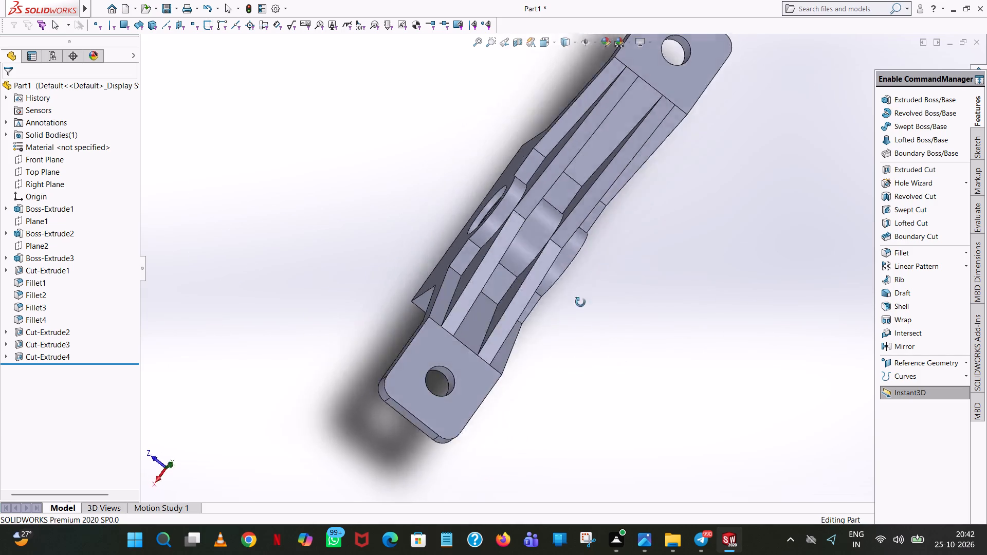
Apply a grey colour appearance (RGB 192, 192, 192) to the entire bracket body.
middle_click_drag(580, 302, 561, 253)
scroll(563, 255, "up", 1)
right_click(526, 223)
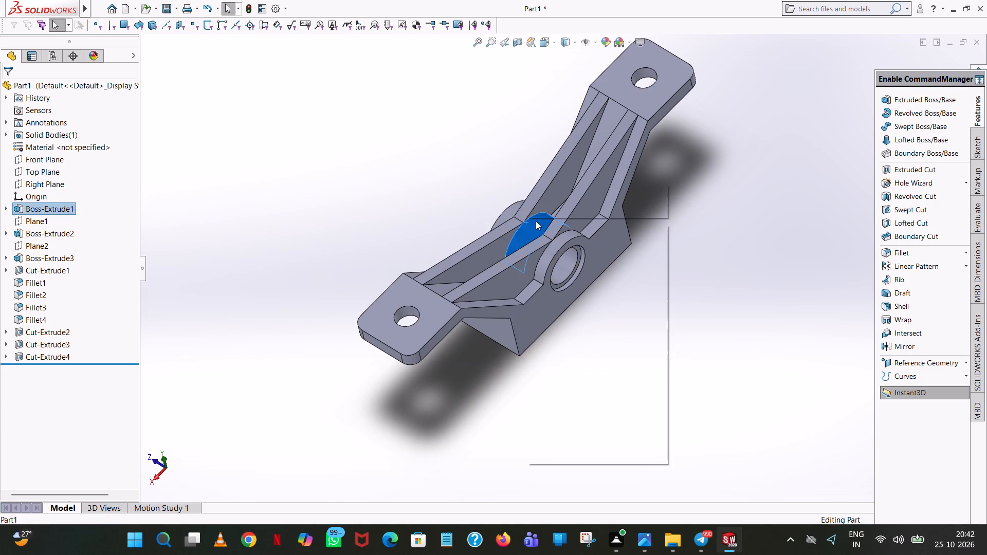
left_click(616, 194)
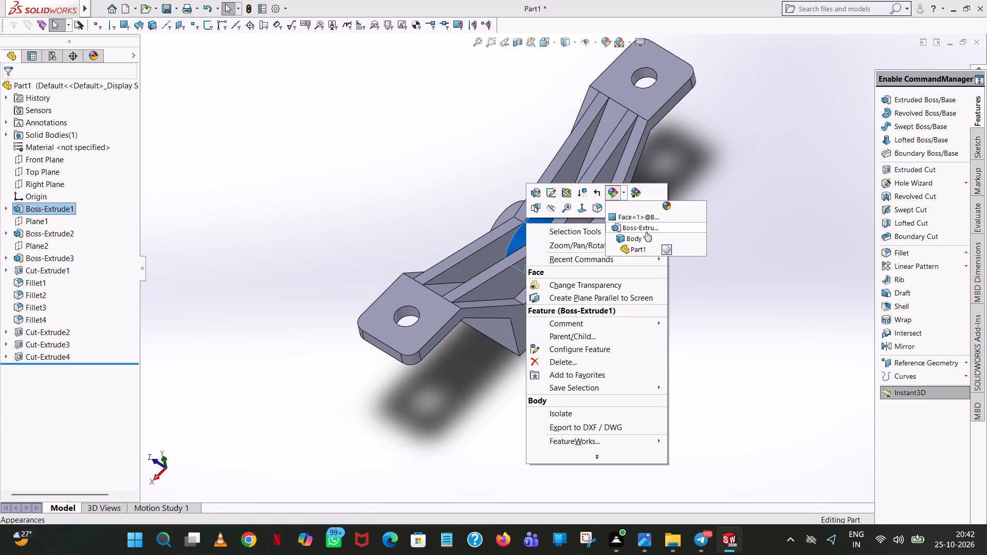
left_click(646, 238)
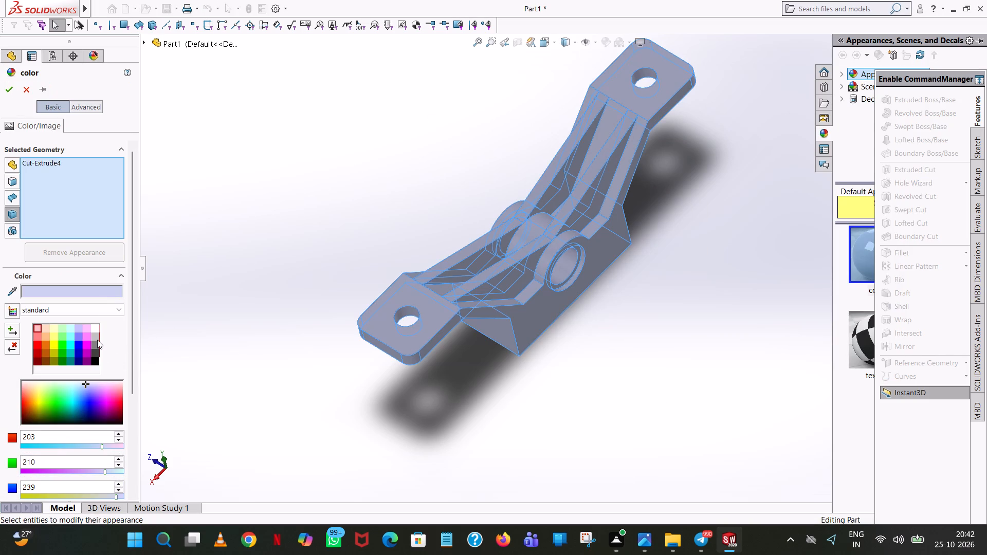
left_click(96, 337)
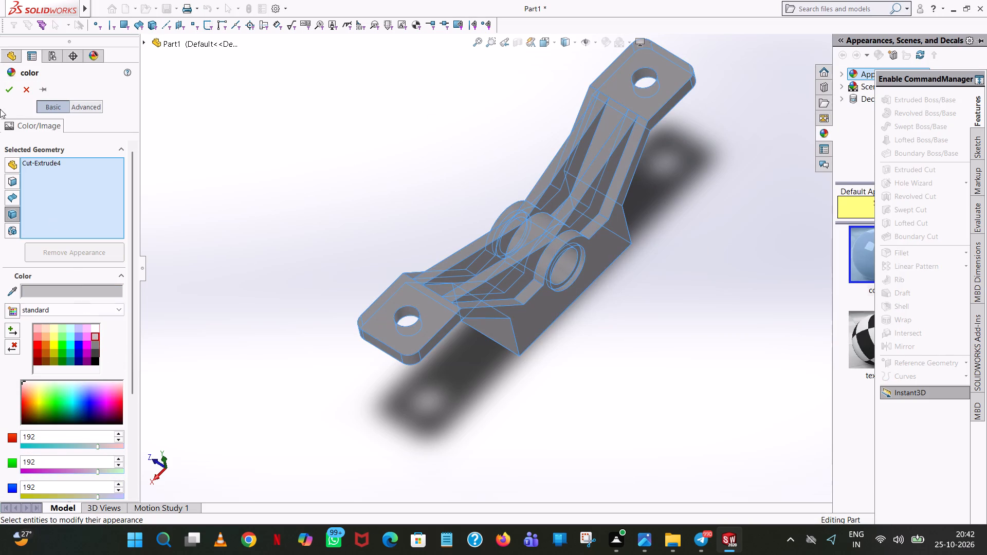
left_click(10, 89)
left_click(342, 155)
Save the part as "shaft support" in SOLIDWORKS Part format in the "fuji new design" folder, with the bracket shown in an angled view.
middle_click_drag(364, 169, 373, 174)
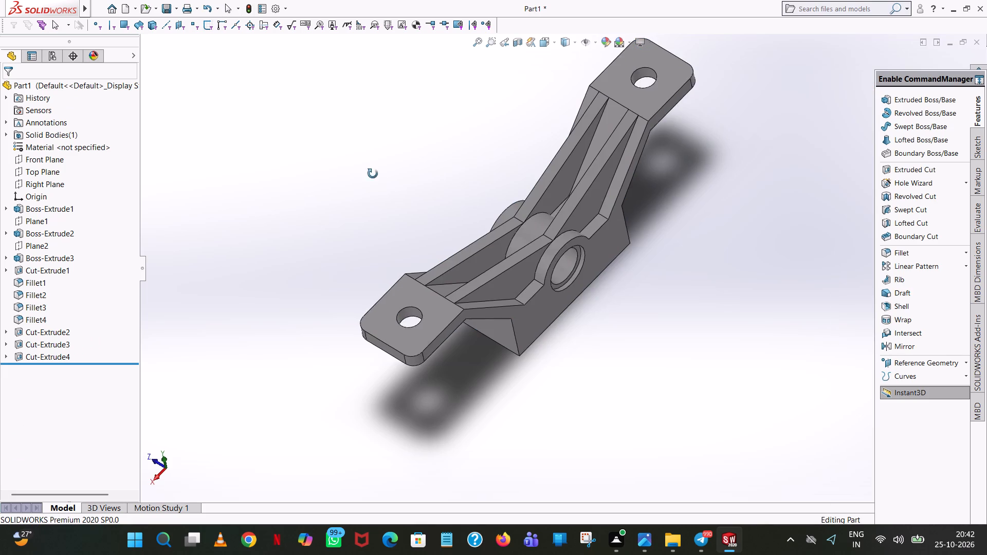
middle_click_drag(373, 174, 435, 301)
scroll(463, 216, "up", 1)
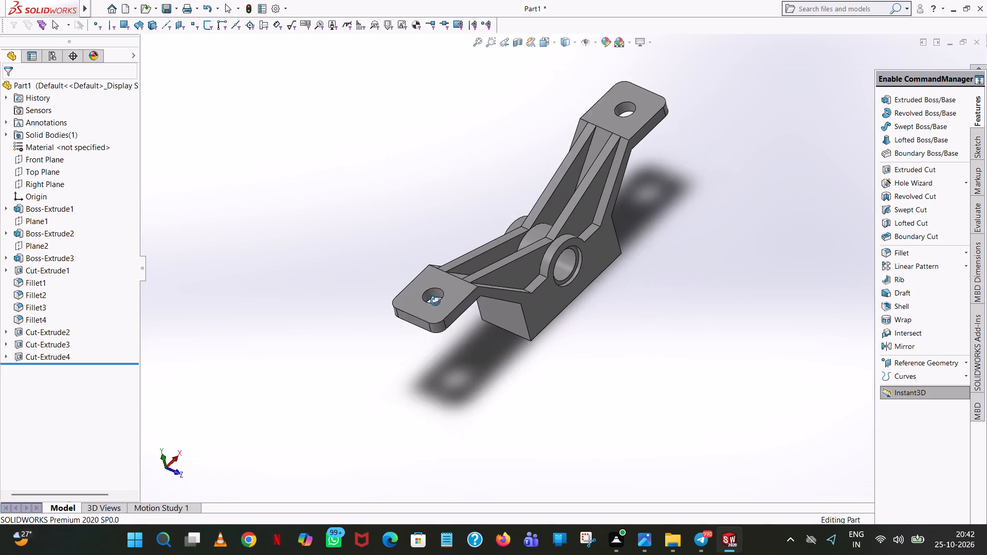
middle_click_drag(435, 301, 435, 301)
scroll(435, 301, "up", 2)
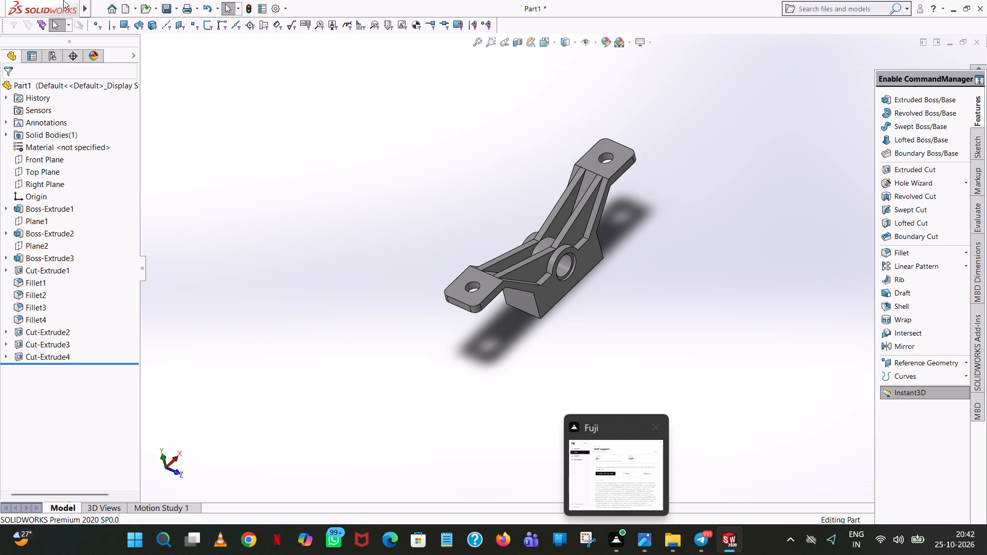
left_click(404, 202)
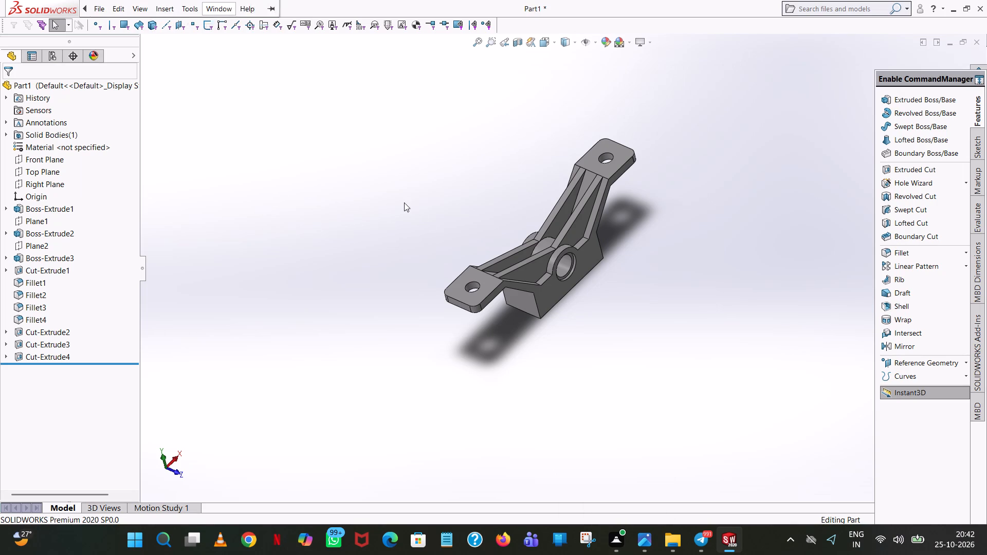
left_click(166, 6)
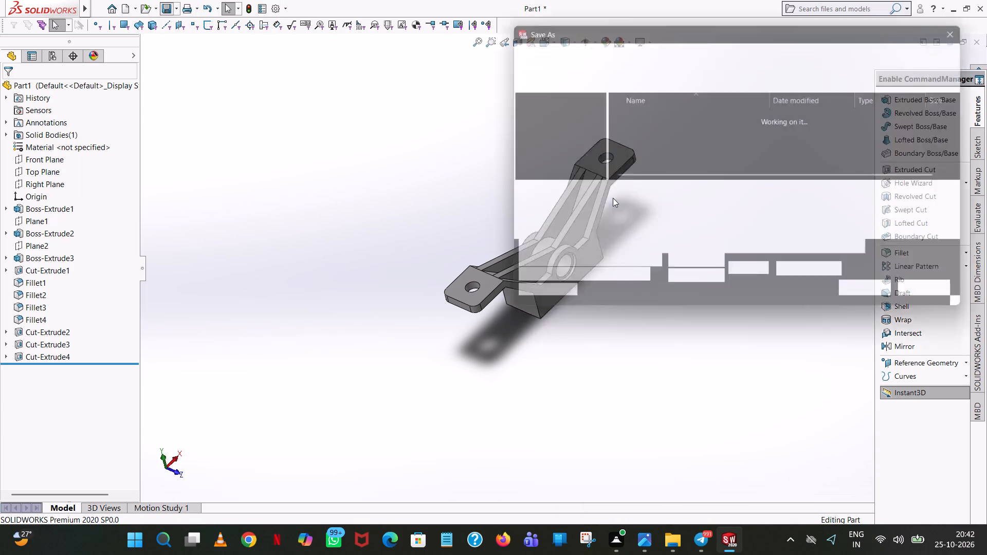
key("s")
type("haft support")
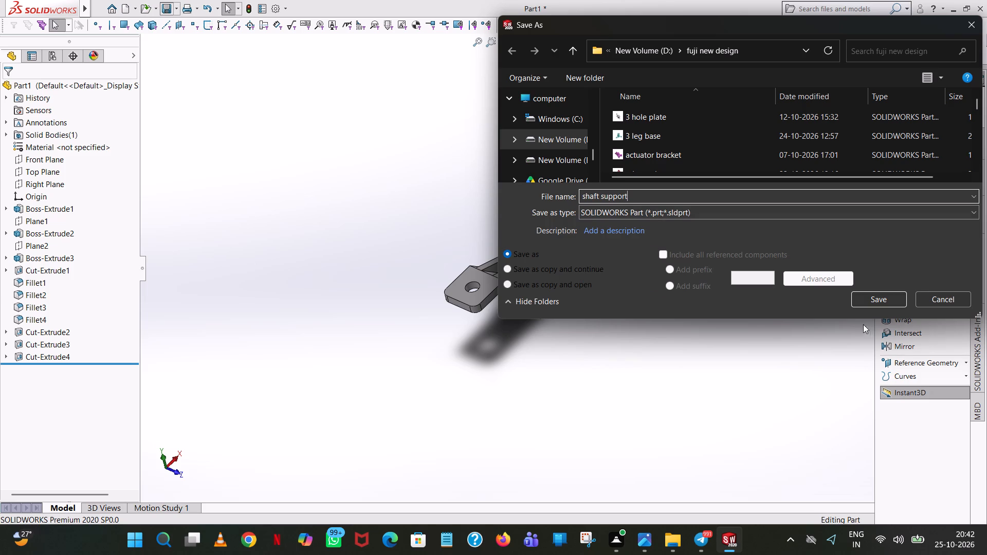
left_click(880, 303)
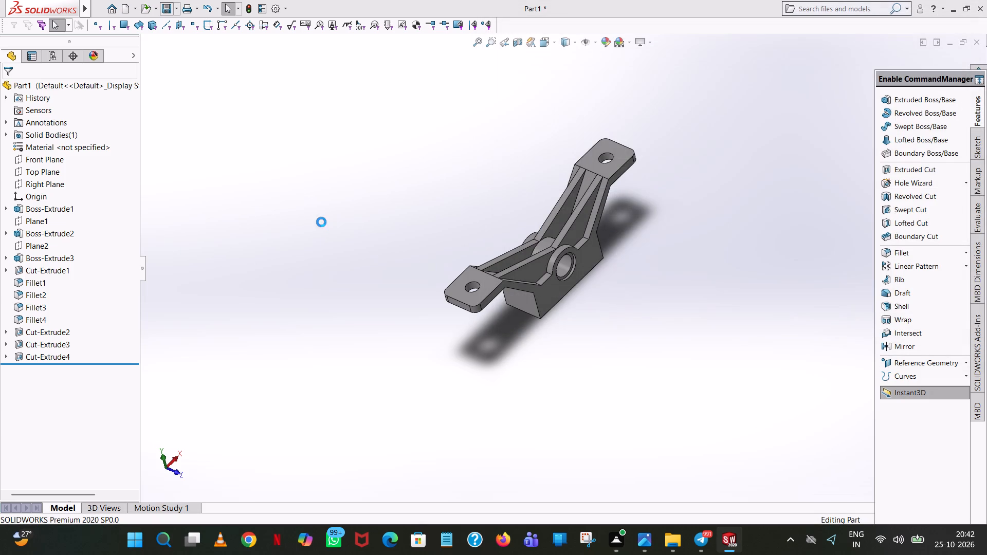
Save a PDF version of the shaft support in the "fuji new pdf" folder on drive D, keeping the same file name.
left_click(175, 6)
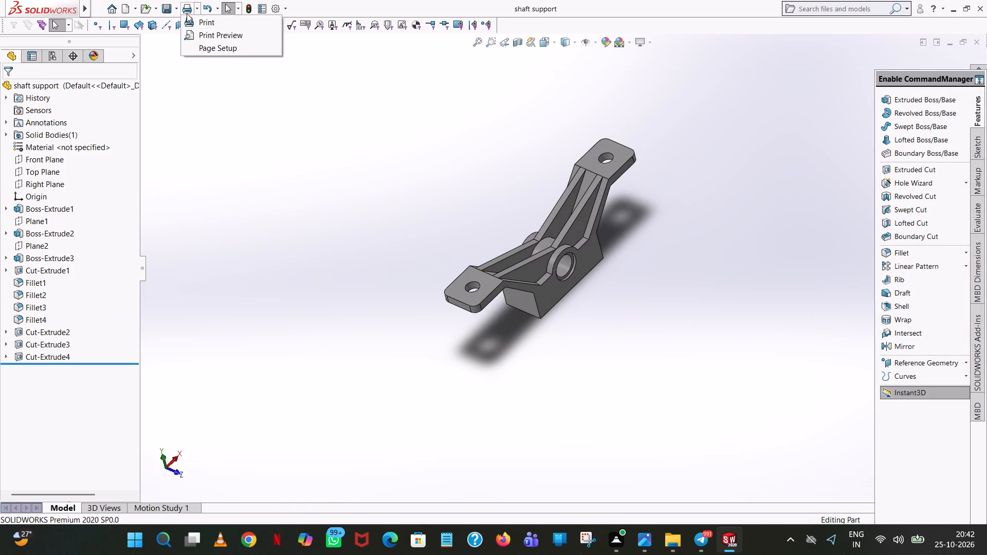
left_click(178, 30)
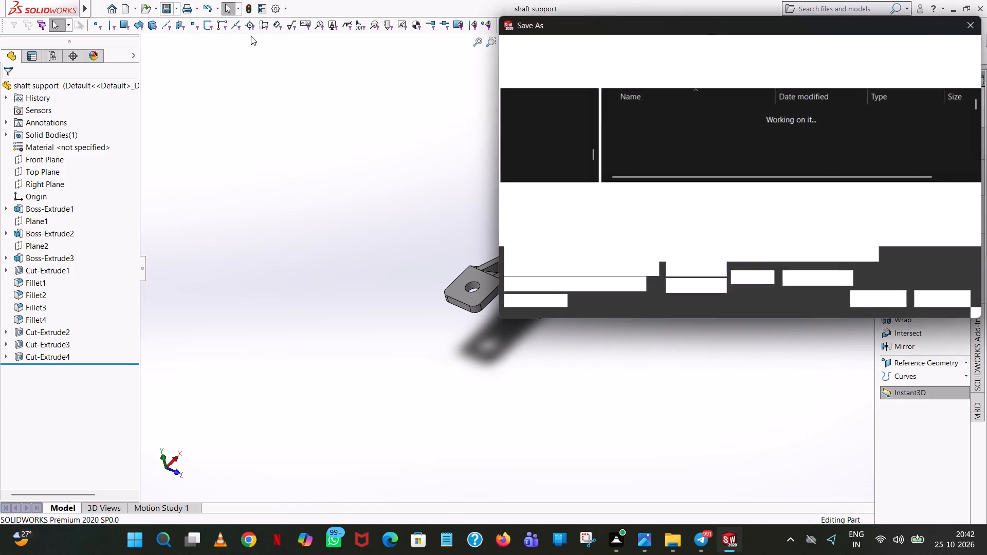
left_click(573, 52)
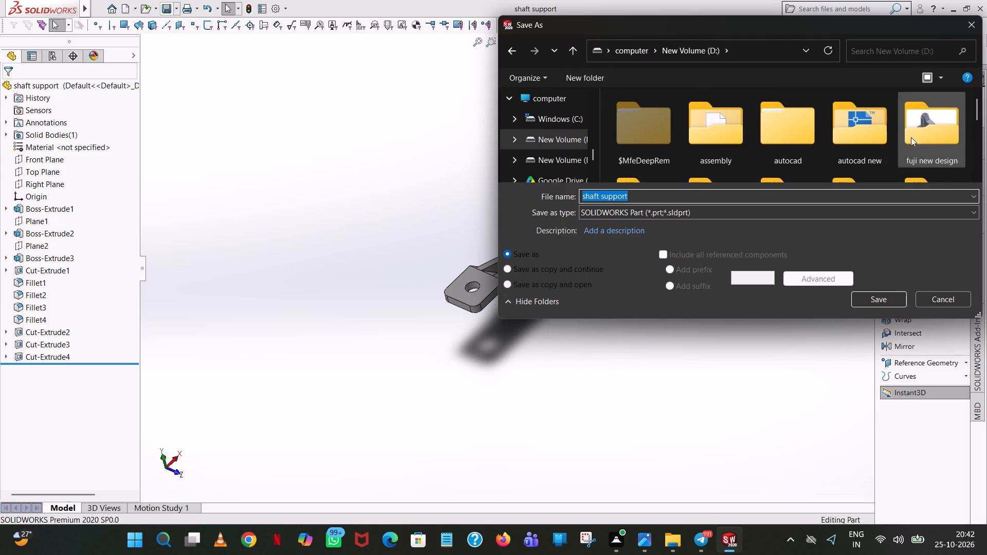
scroll(725, 165, "down", 1)
double_click(649, 136)
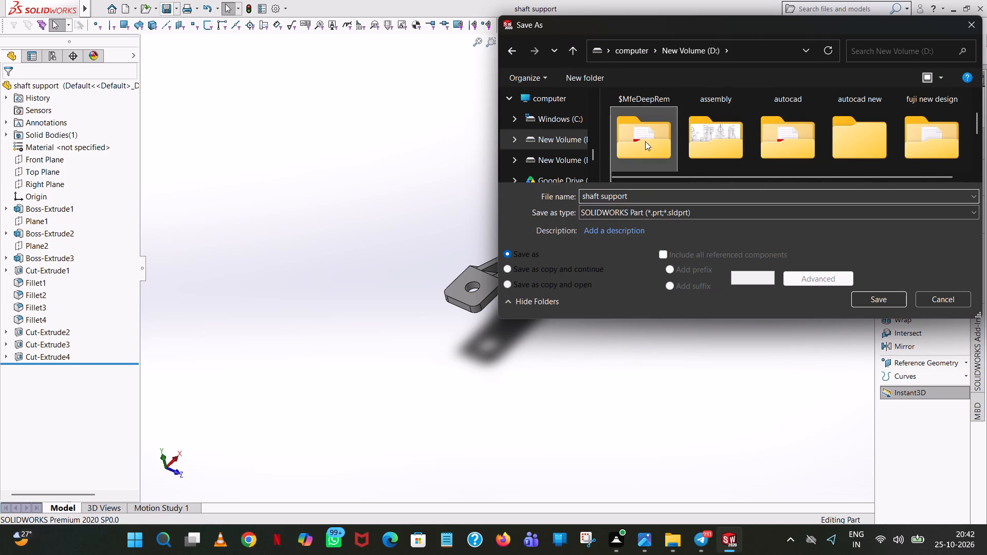
left_click(730, 212)
left_click(722, 295)
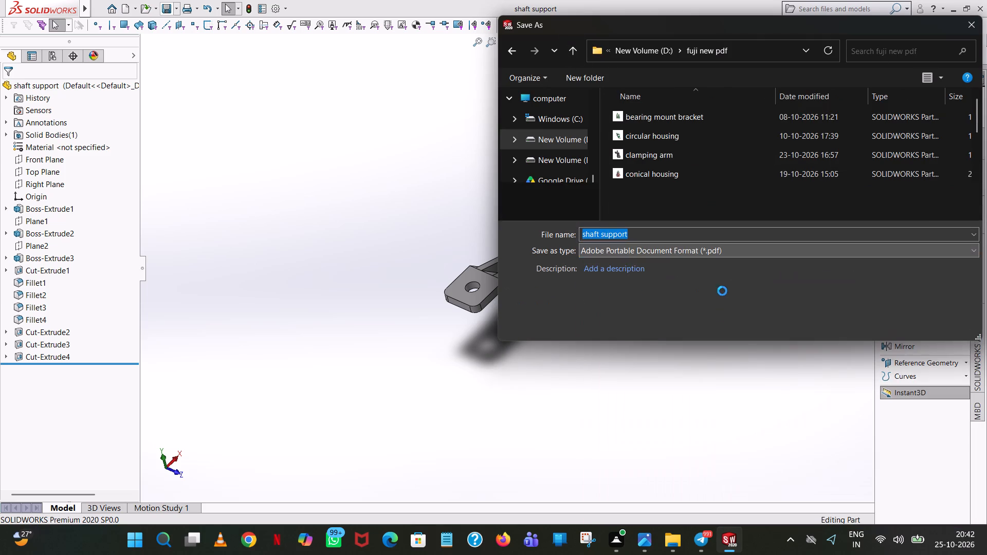
left_click(885, 322)
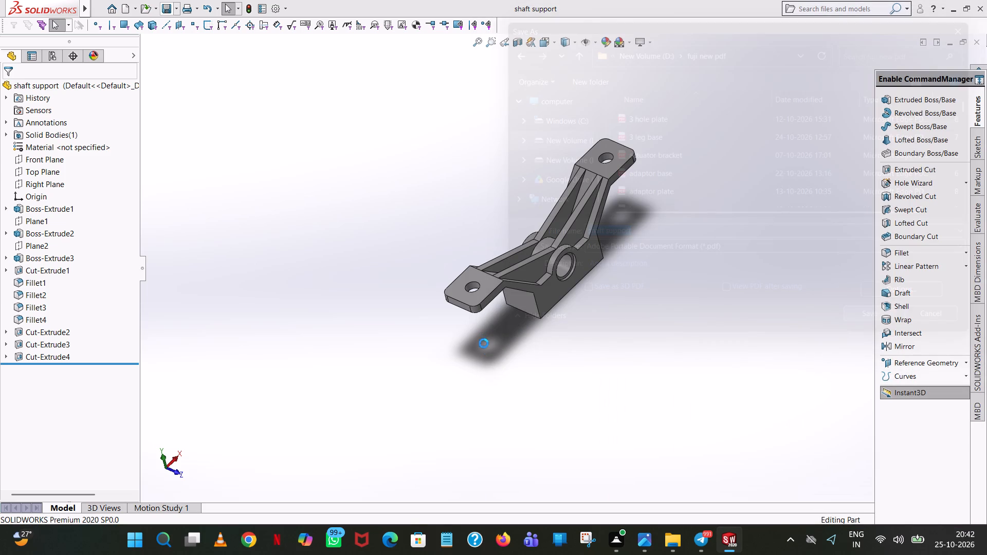